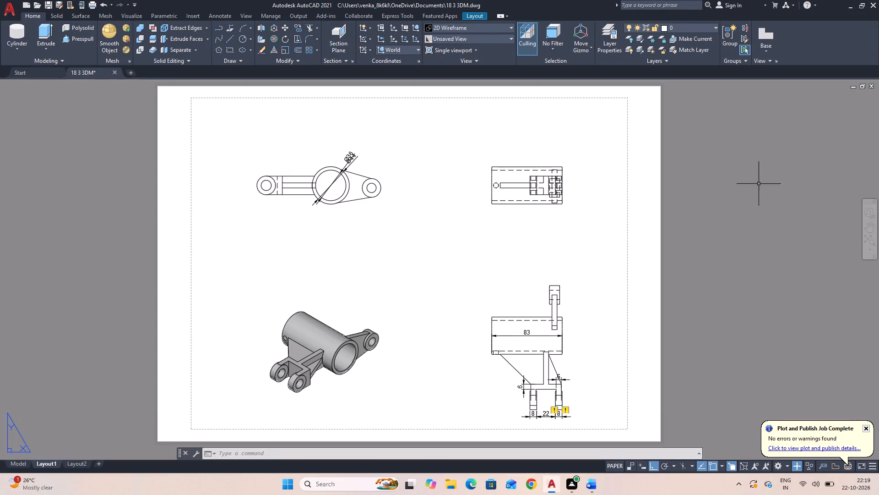
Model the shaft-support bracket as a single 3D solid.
Close the 18 3 3DM drawing without saving its changes and start a new blank drawing.
{"action": "left_click", "coordinate": [115, 71]}
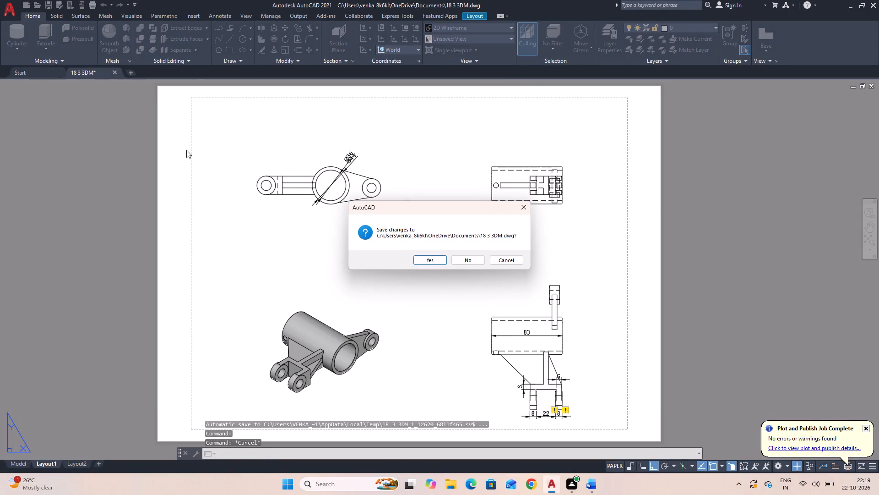
{"action": "left_click", "coordinate": [470, 258]}
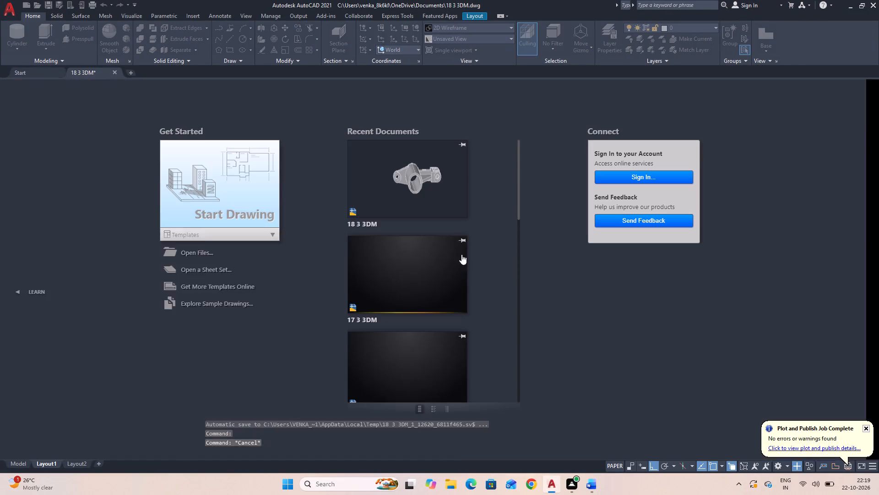
{"action": "left_click", "coordinate": [240, 206]}
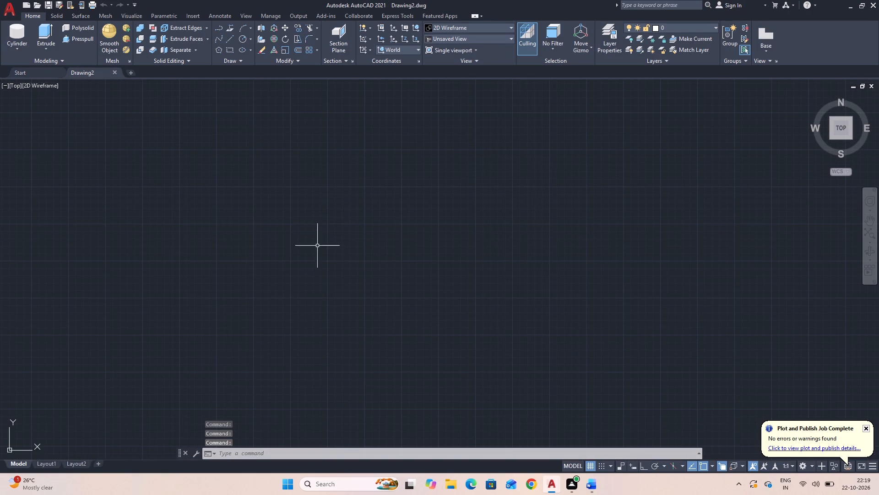
Set the model view to the Shaded with edges visual style and the SE Isometric orientation.
{"action": "left_click", "coordinate": [452, 28]}
{"action": "left_click", "coordinate": [473, 79]}
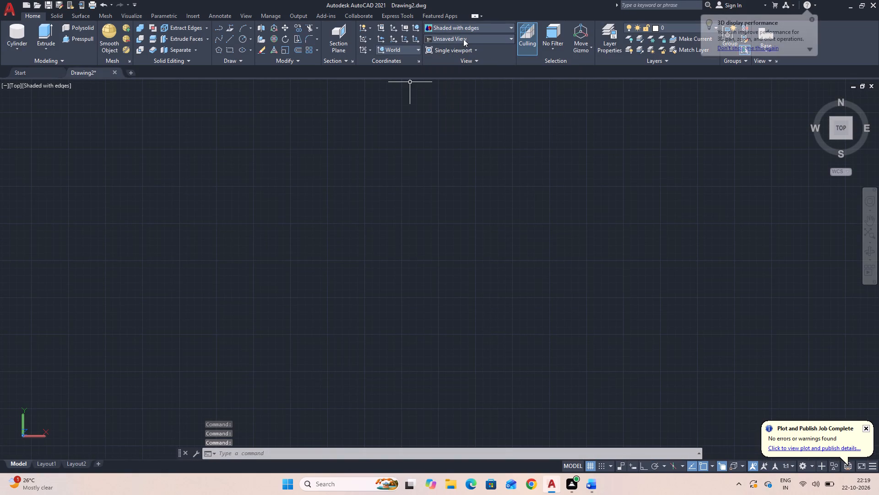
{"action": "left_click", "coordinate": [463, 39]}
{"action": "left_click", "coordinate": [467, 109]}
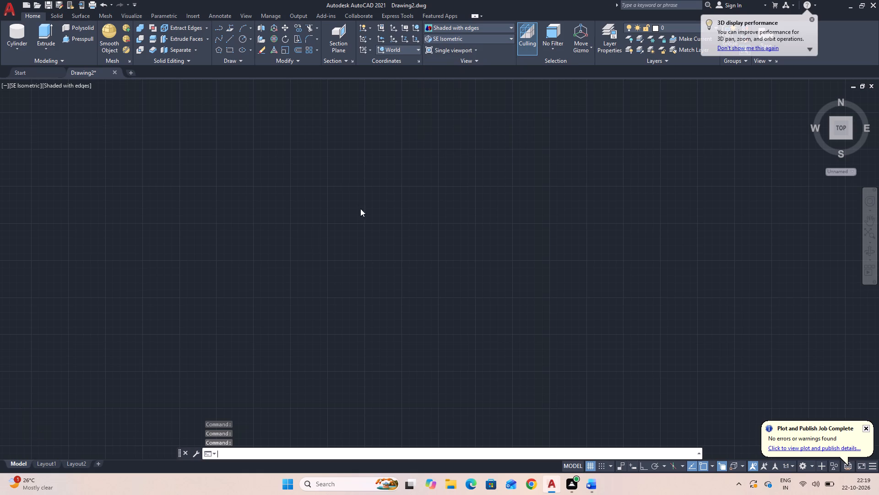
{"action": "middle_click_drag", "start_coordinate": [398, 238], "coordinate": [320, 239]}
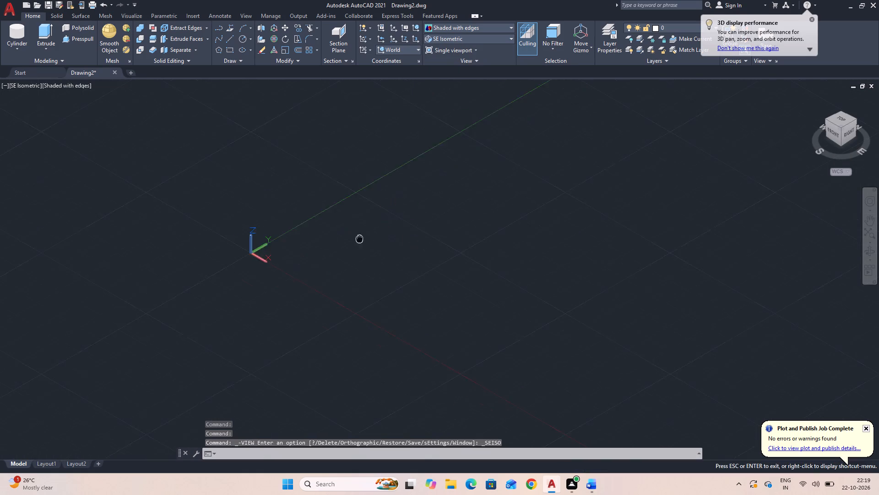
{"action": "middle_click_drag", "start_coordinate": [320, 239], "coordinate": [293, 247]}
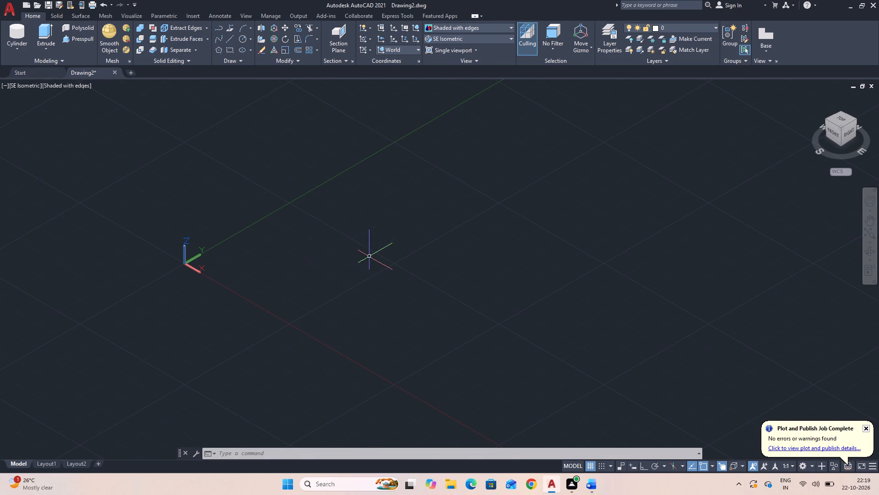
Model a solid cylinder of diameter 38 with its axis endpoint 76 along the Y direction, with Ortho on.
{"action": "left_click", "coordinate": [16, 35]}
{"action": "middle_click_drag", "start_coordinate": [422, 258], "coordinate": [369, 349]}
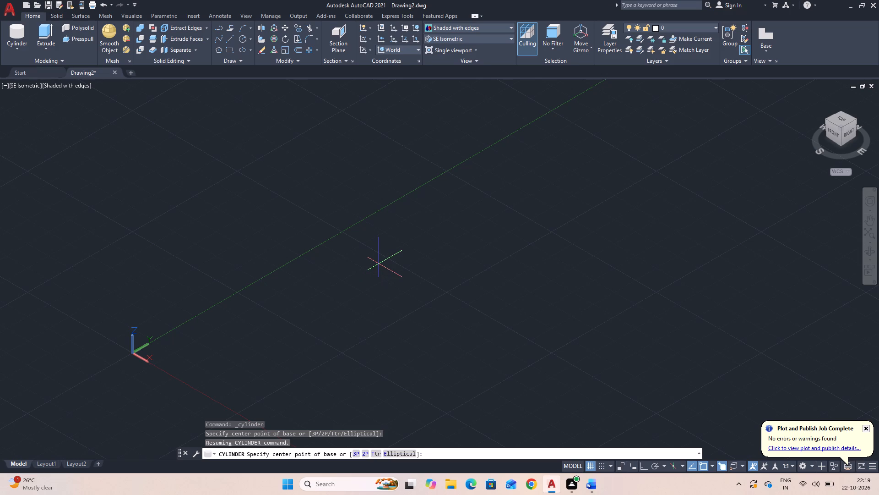
{"action": "left_click", "coordinate": [380, 264]}
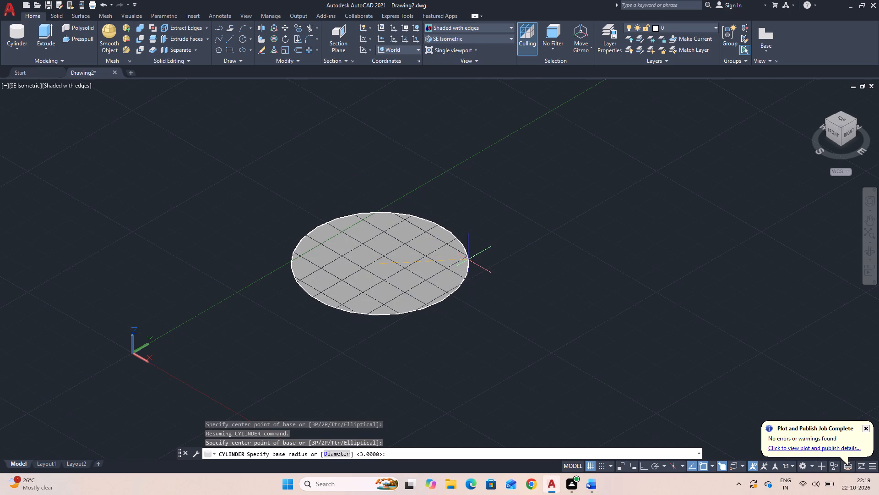
{"action": "type", "text": "D"}
{"action": "key", "text": "space"}
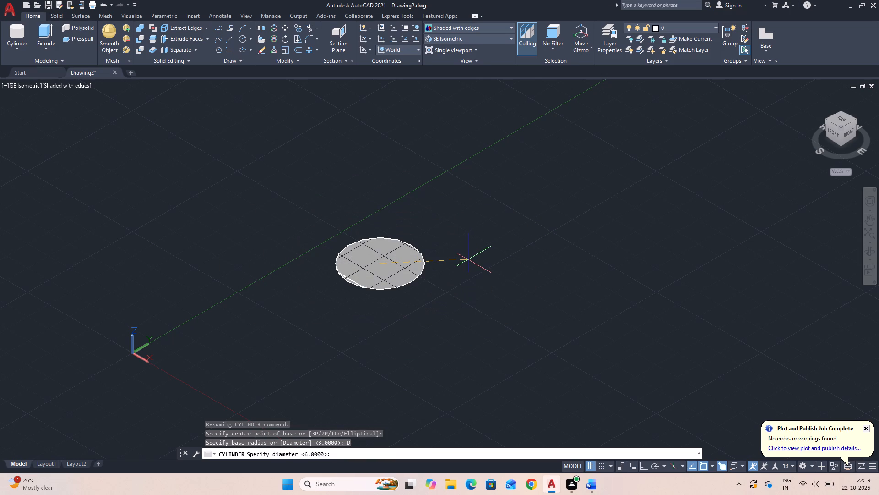
{"action": "type", "text": "38"}
{"action": "key", "text": "Return"}
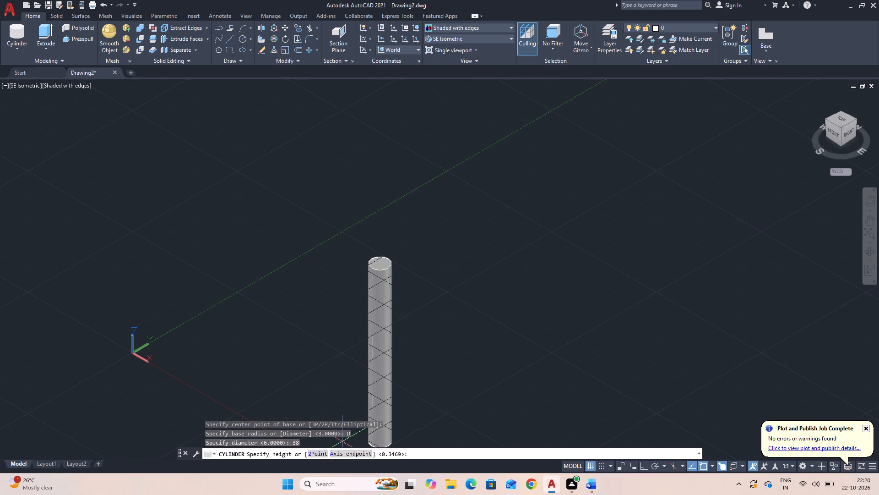
{"action": "left_click", "coordinate": [343, 453]}
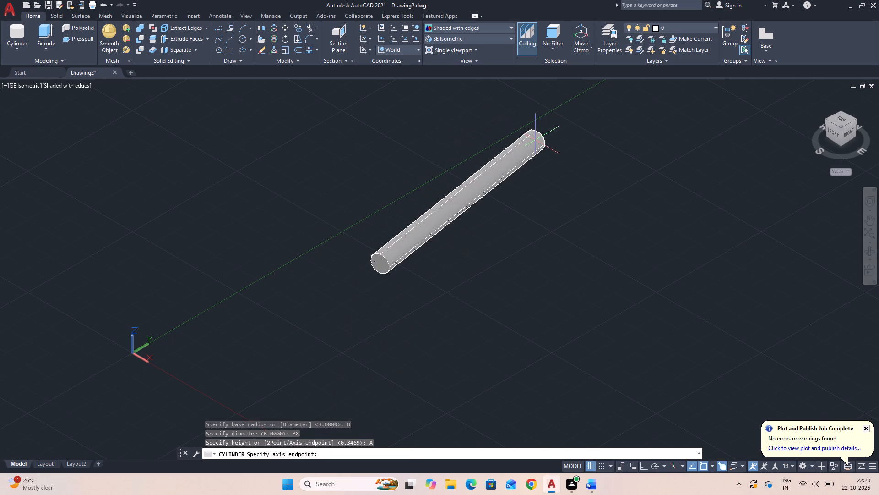
{"action": "key", "text": "F8"}
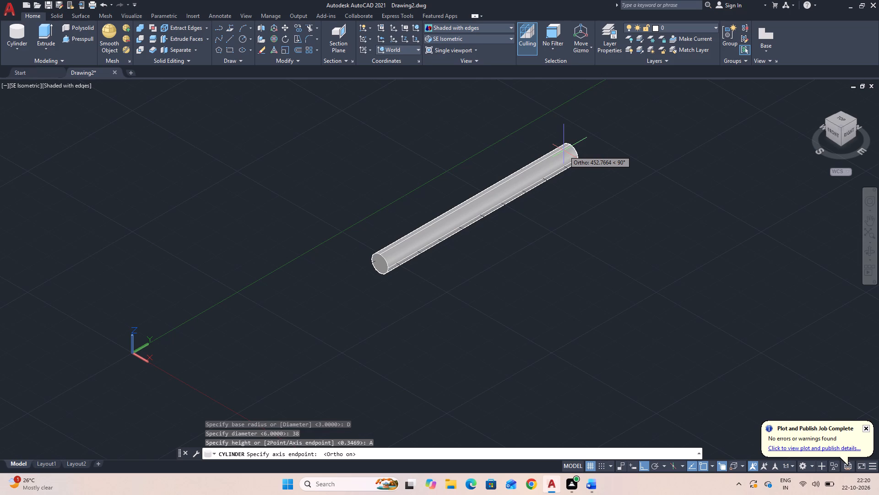
{"action": "type", "text": "76"}
{"action": "key", "text": "Return"}
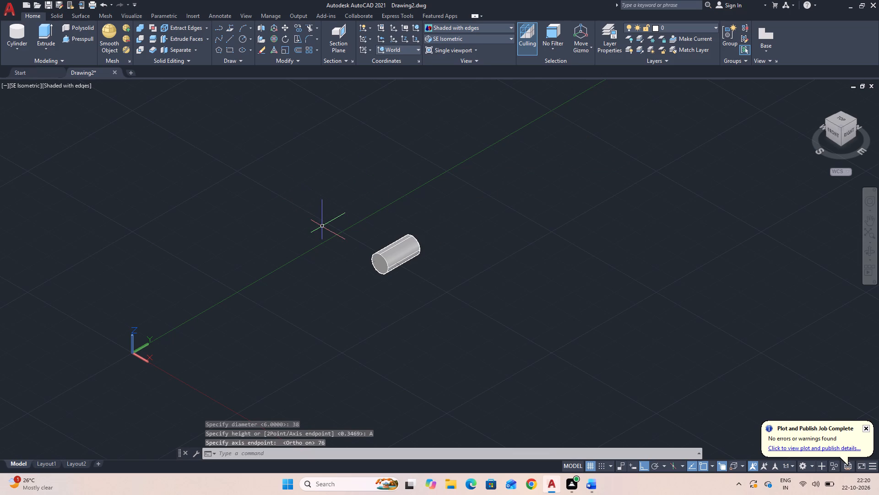
Add a concentric cylinder of diameter 19 from the front face's centre, with its axis running 76 along the larger cylinder.
{"action": "scroll", "coordinate": [323, 226], "scroll_direction": "up", "scroll_amount": 2}
{"action": "scroll", "coordinate": [338, 301], "scroll_direction": "up", "scroll_amount": 1}
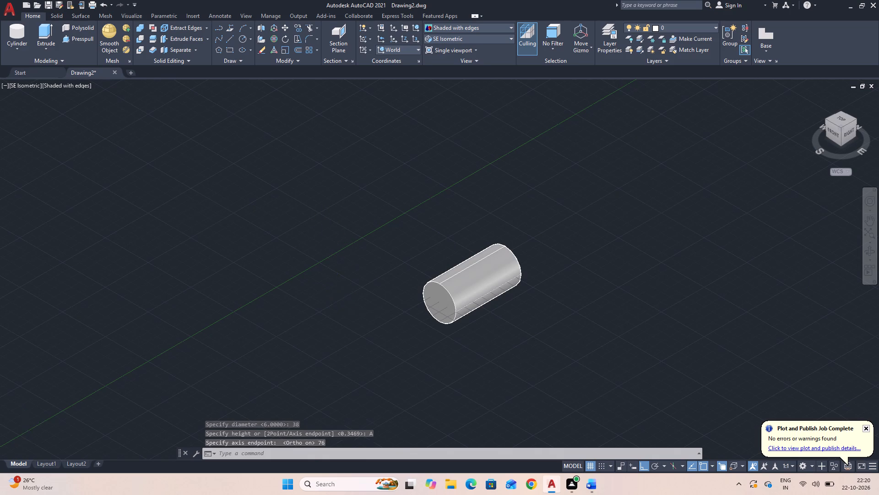
{"action": "middle_click_drag", "start_coordinate": [336, 303], "coordinate": [300, 241]}
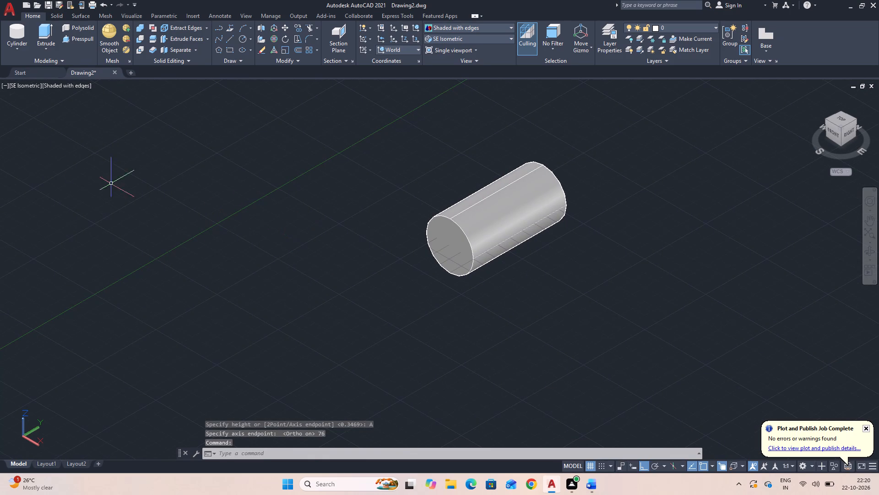
{"action": "left_click", "coordinate": [21, 30]}
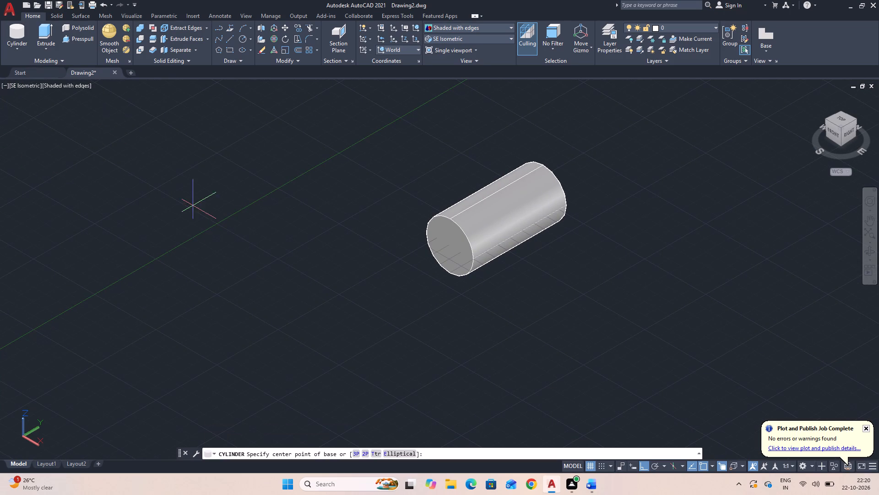
{"action": "left_click", "coordinate": [450, 245]}
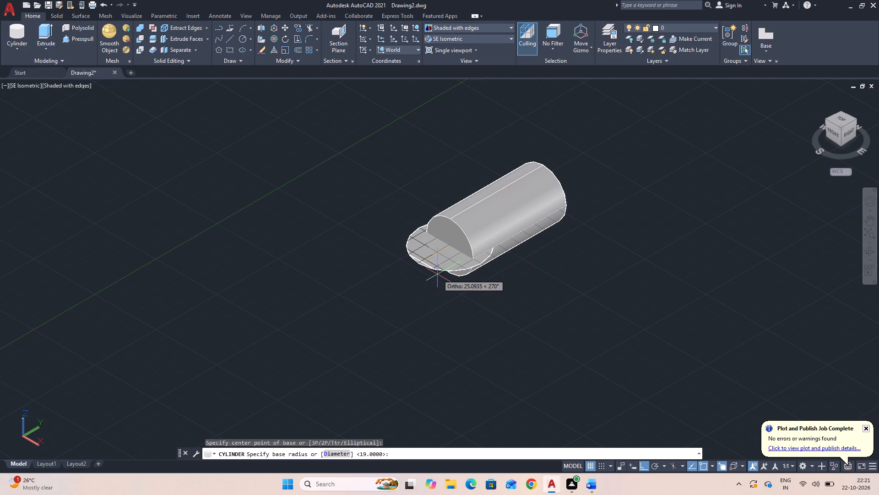
{"action": "type", "text": "D"}
{"action": "key", "text": "space"}
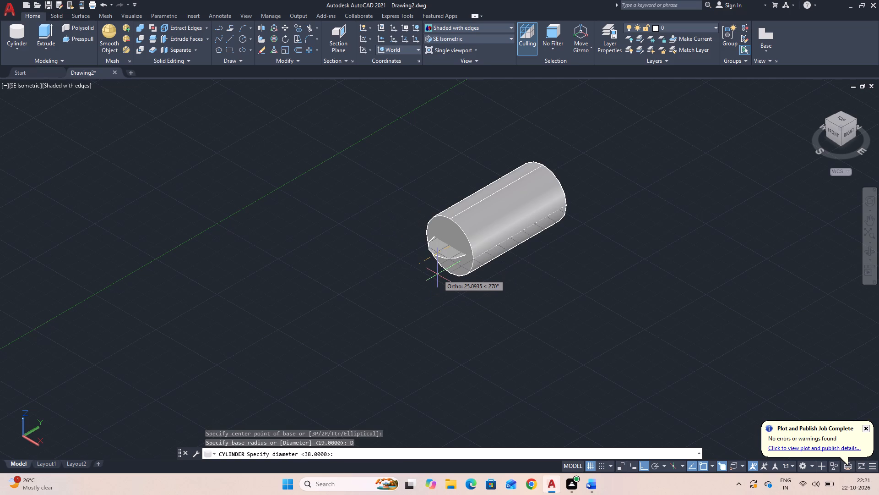
{"action": "type", "text": "19"}
{"action": "key", "text": "Return"}
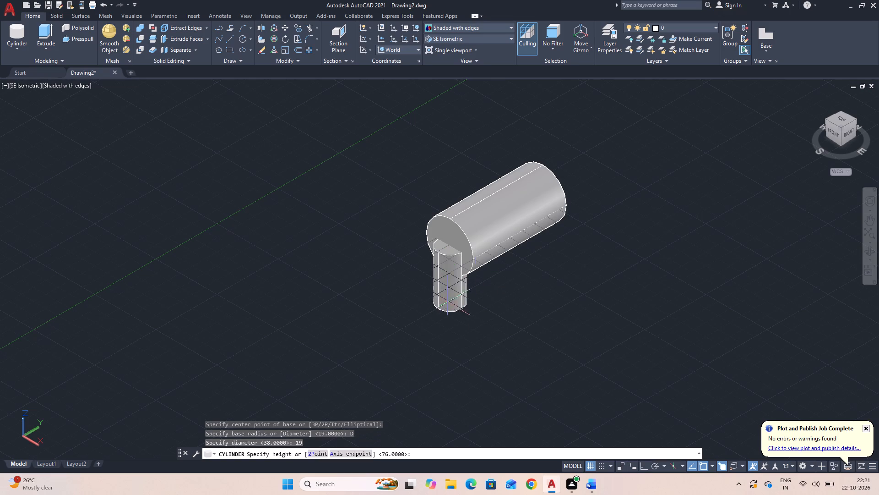
{"action": "left_click", "coordinate": [347, 455]}
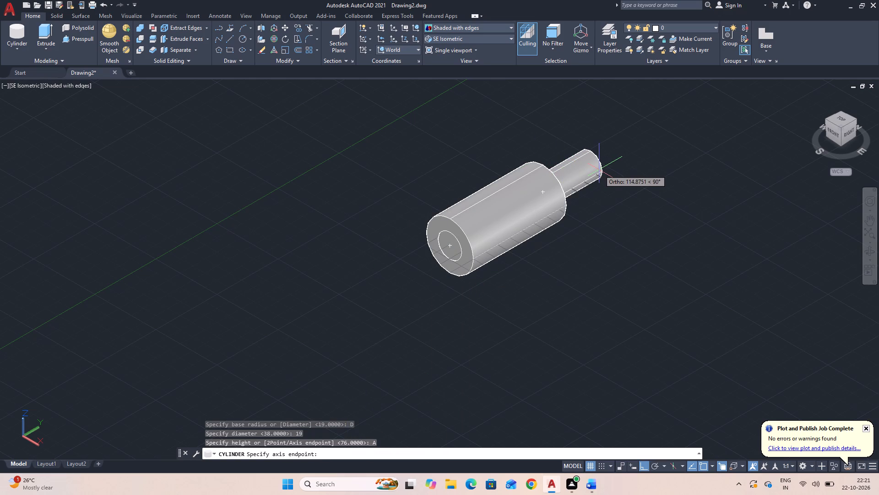
{"action": "type", "text": "76"}
{"action": "key", "text": "Return"}
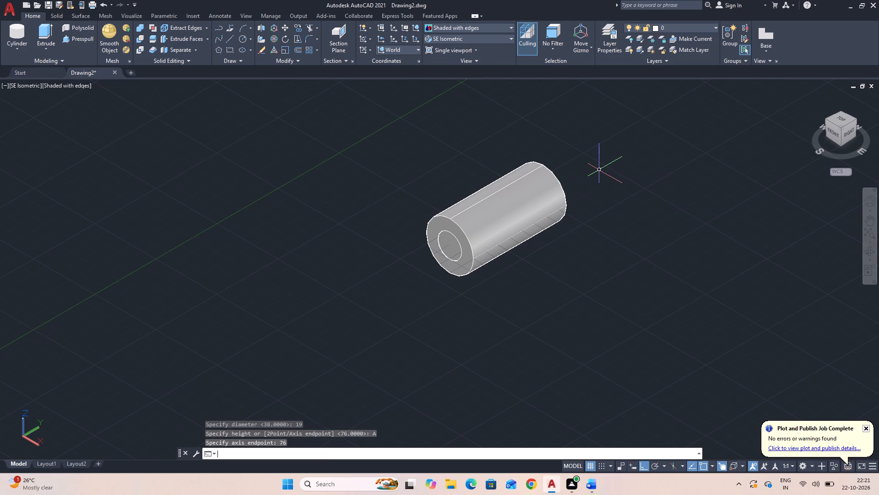
Subtract the inner 19 diameter cylinder from the outer cylinder to form a through bore.
{"action": "key", "text": "s"}
{"action": "type", "text": "U"}
{"action": "key", "text": "space"}
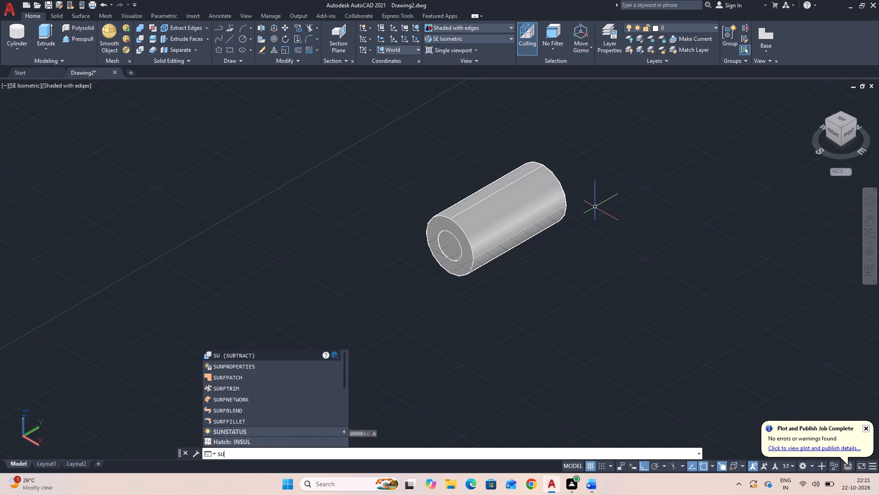
{"action": "left_click", "coordinate": [528, 220]}
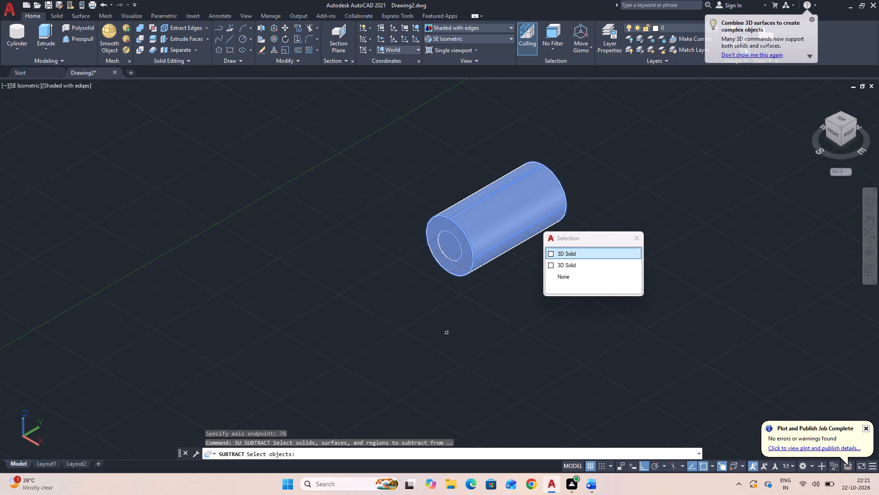
{"action": "key", "text": "space"}
{"action": "key", "text": "space"}
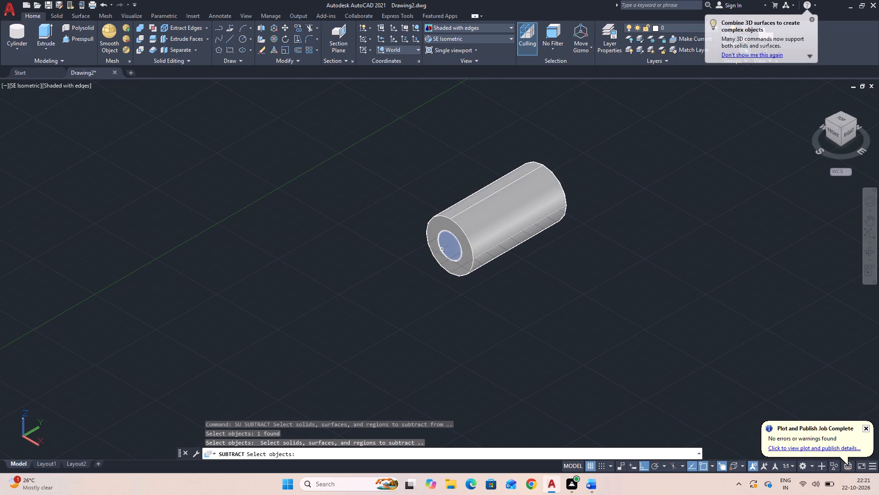
{"action": "left_click", "coordinate": [442, 249]}
{"action": "key", "text": "space"}
{"action": "key", "text": "space"}
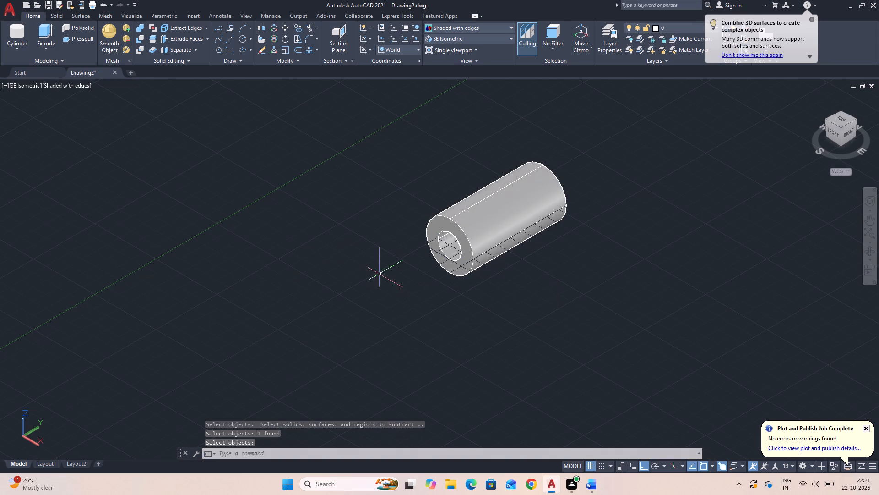
Move the hollow cylinder straight up along Z, using its front face centre as the base point.
{"action": "left_click", "coordinate": [487, 241]}
{"action": "type", "text": "M"}
{"action": "key", "text": "space"}
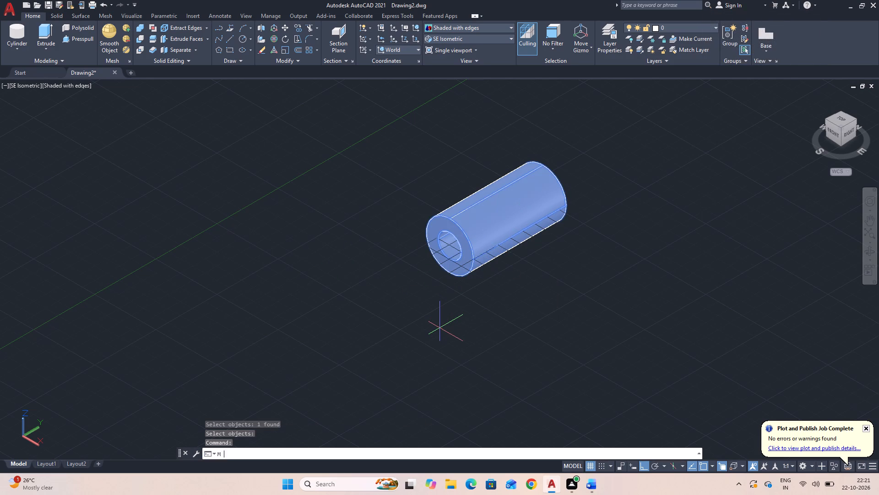
{"action": "left_click", "coordinate": [448, 247]}
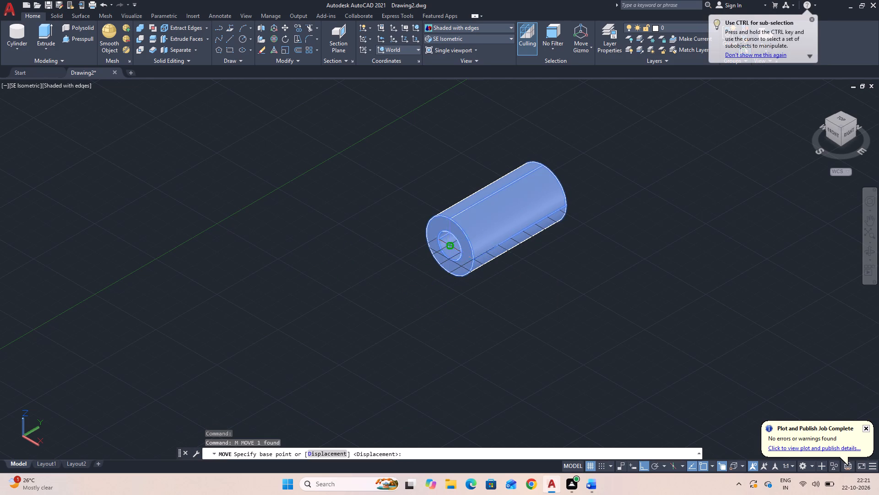
{"action": "left_click", "coordinate": [445, 155]}
Draw a construction line 29 long in the Y direction from the top quadrant of the cylinder's front face.
{"action": "middle_click_drag", "start_coordinate": [459, 174], "coordinate": [410, 311]}
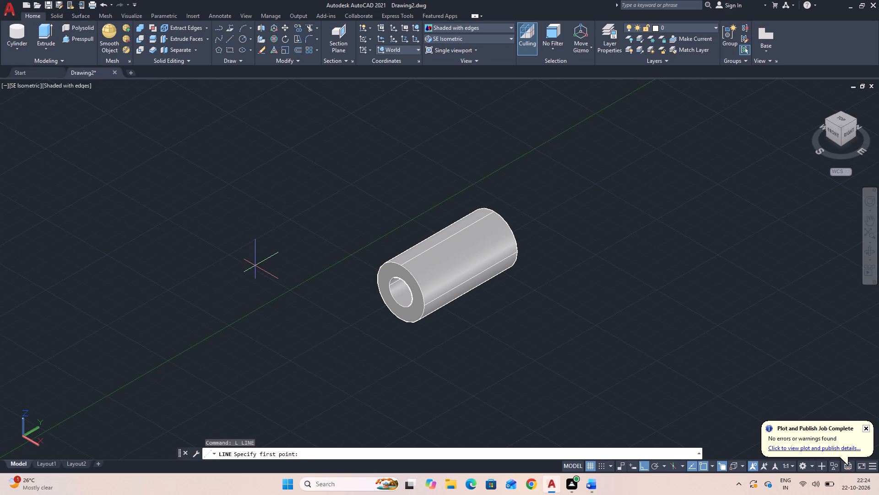
{"action": "right_click", "coordinate": [396, 267], "text": "shift"}
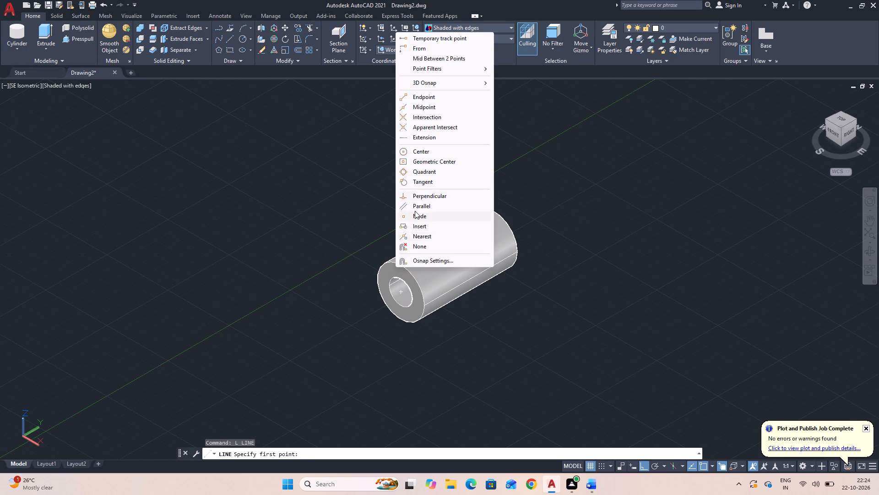
{"action": "left_click", "coordinate": [418, 169]}
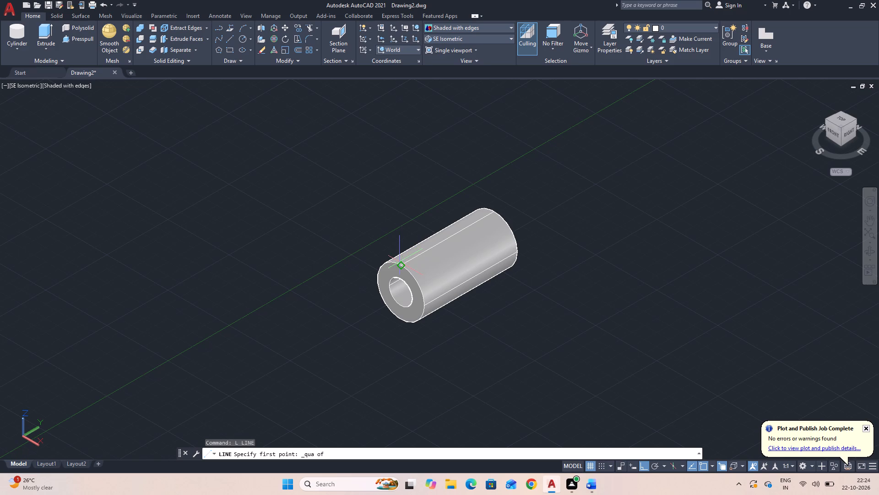
{"action": "left_click", "coordinate": [400, 264]}
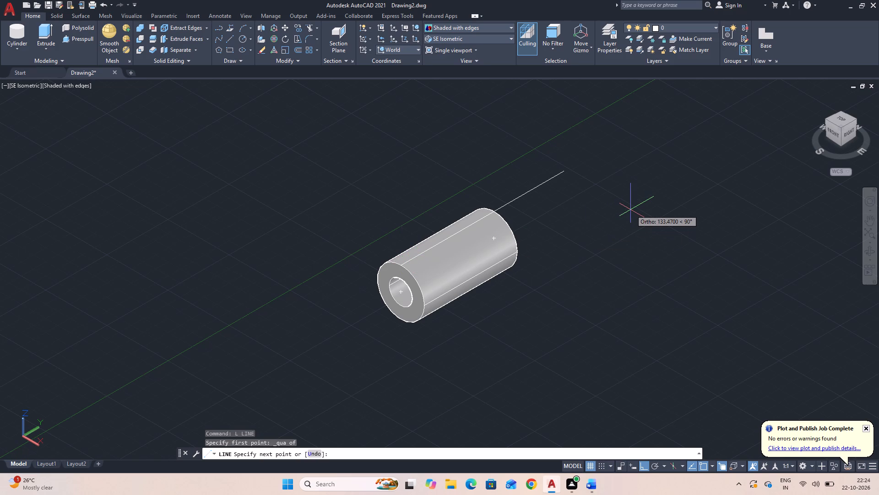
{"action": "type", "text": "29"}
{"action": "key", "text": "Return"}
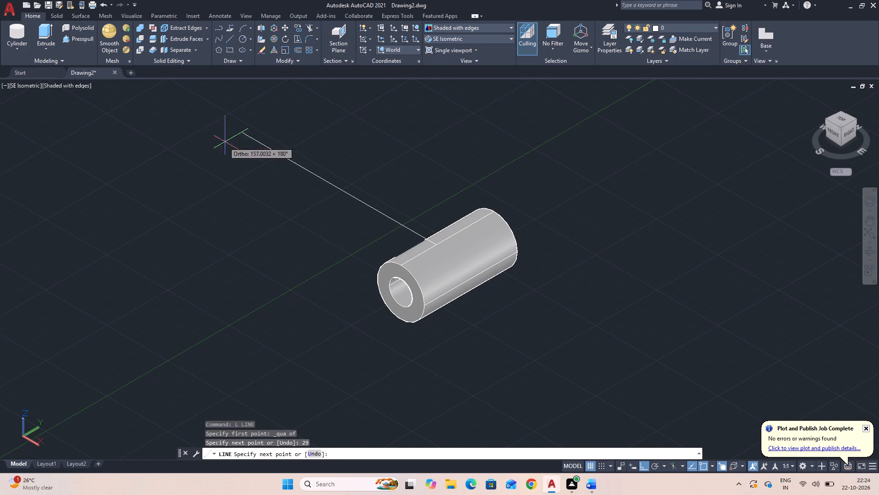
{"action": "key", "text": "Escape"}
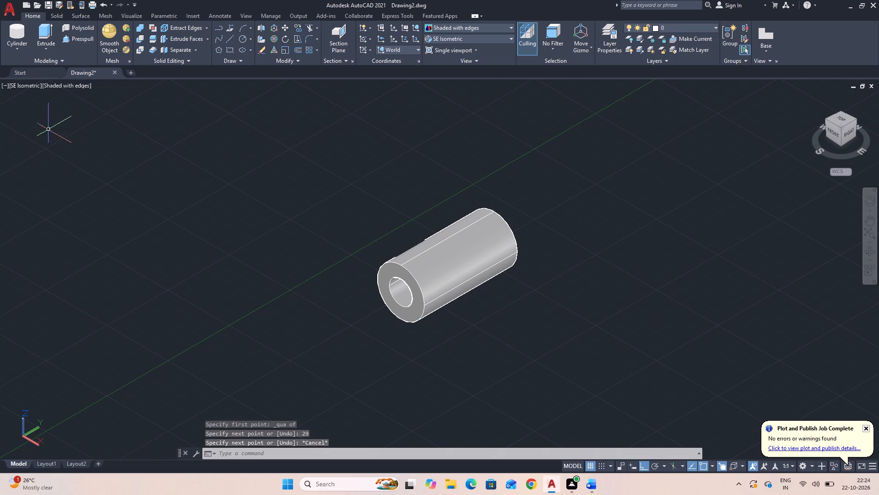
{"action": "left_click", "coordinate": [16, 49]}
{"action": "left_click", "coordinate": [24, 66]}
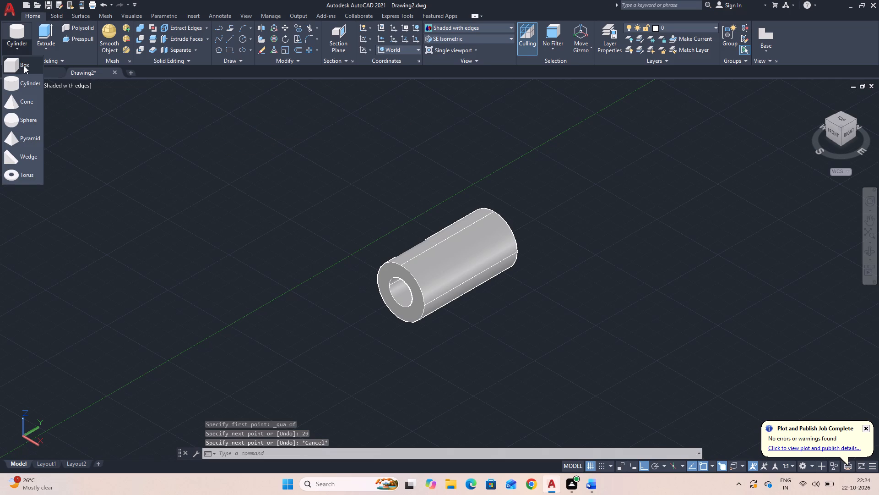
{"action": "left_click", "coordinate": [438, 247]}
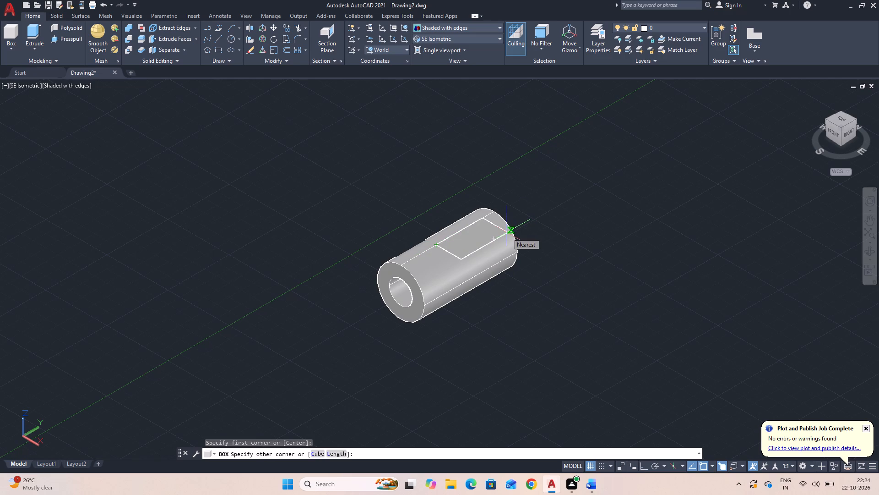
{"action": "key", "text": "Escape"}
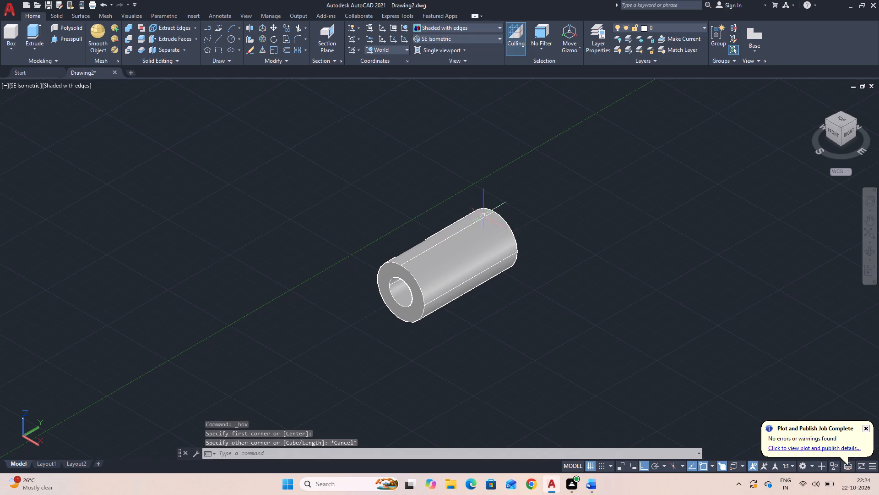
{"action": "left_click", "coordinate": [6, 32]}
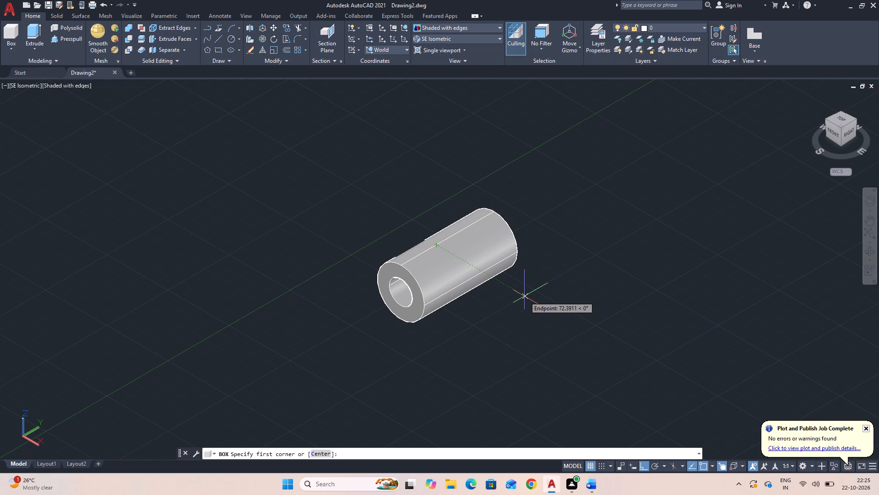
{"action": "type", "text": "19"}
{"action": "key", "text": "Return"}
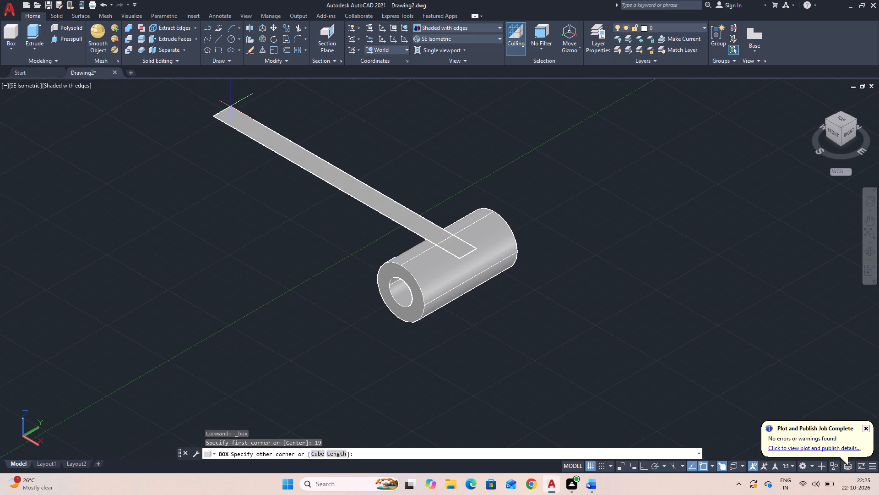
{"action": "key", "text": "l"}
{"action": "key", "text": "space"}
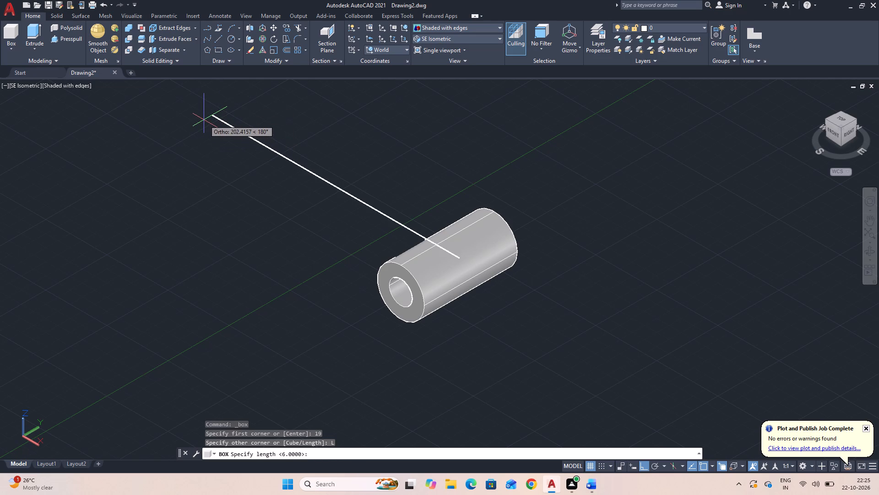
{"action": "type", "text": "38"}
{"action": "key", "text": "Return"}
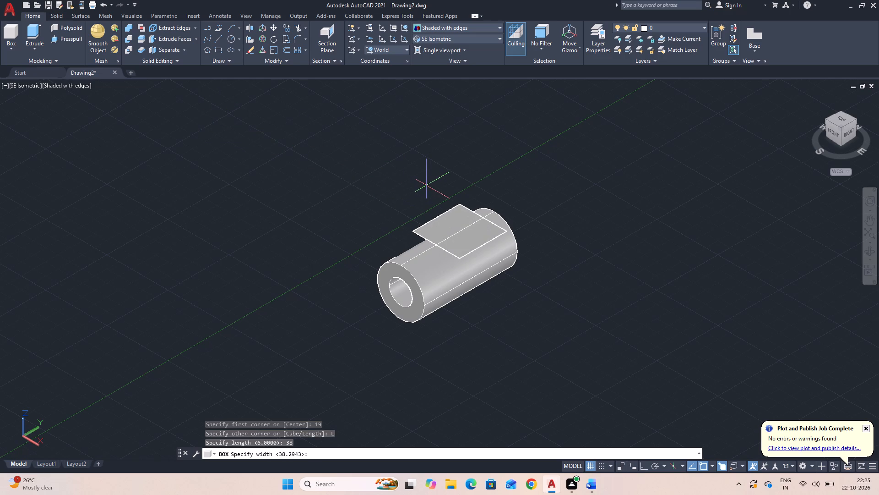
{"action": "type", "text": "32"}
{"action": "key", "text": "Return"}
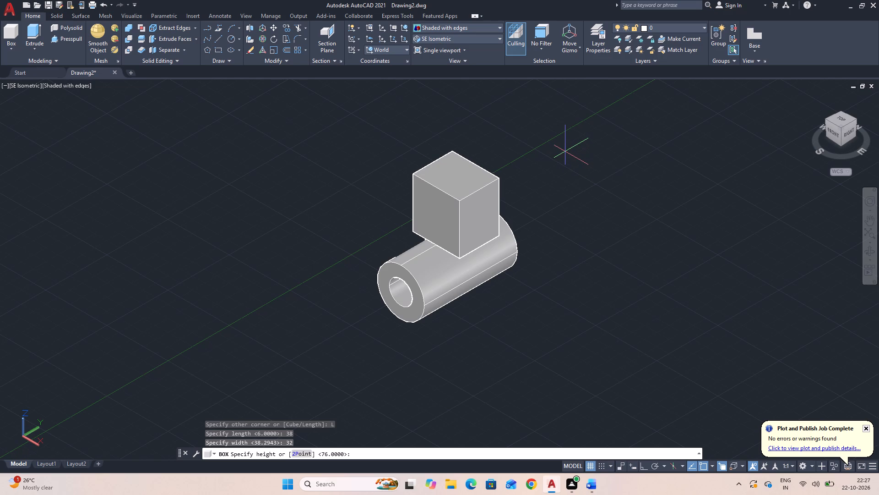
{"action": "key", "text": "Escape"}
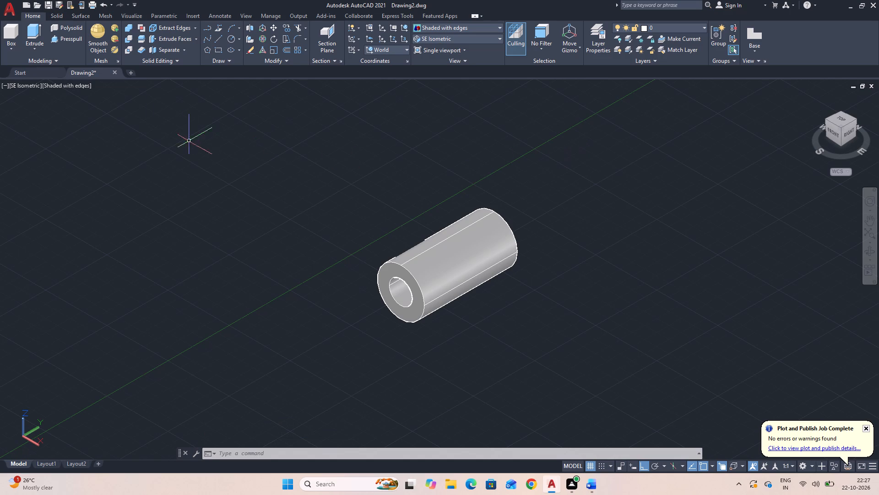
Draw a vertical construction line 32 long upward along Z from the centre of the cylinder's front face.
{"action": "left_click", "coordinate": [219, 38]}
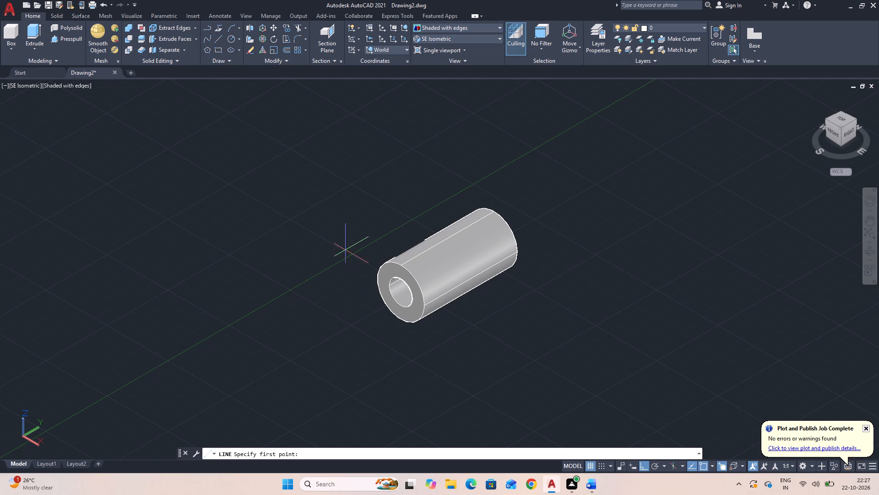
{"action": "left_click", "coordinate": [399, 291]}
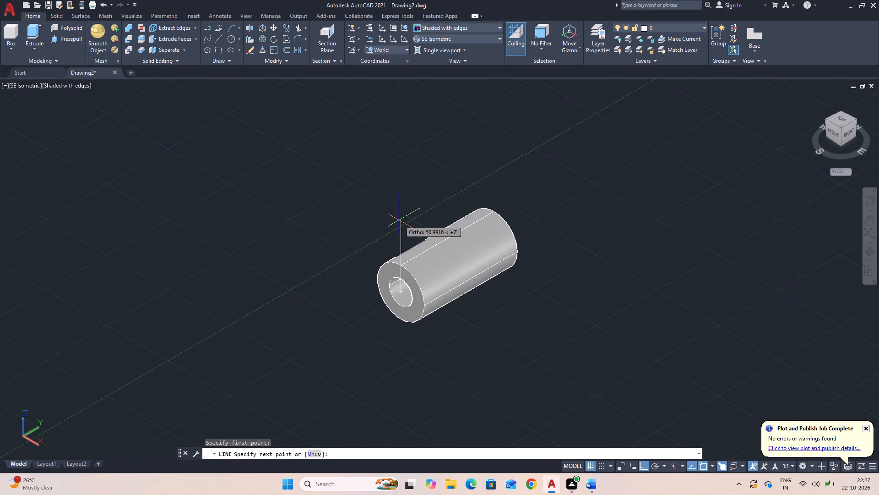
{"action": "type", "text": "32\\"}
{"action": "key", "text": "BackSpace"}
{"action": "key", "text": "Return"}
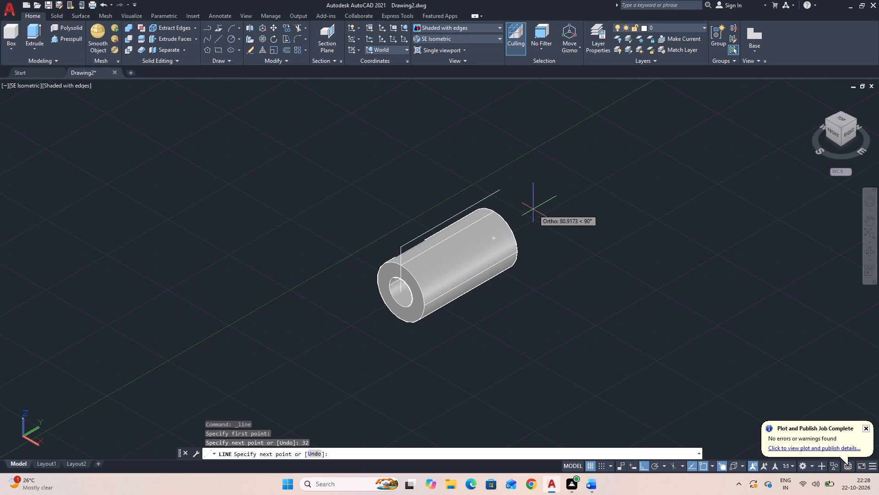
{"action": "key", "text": "Escape"}
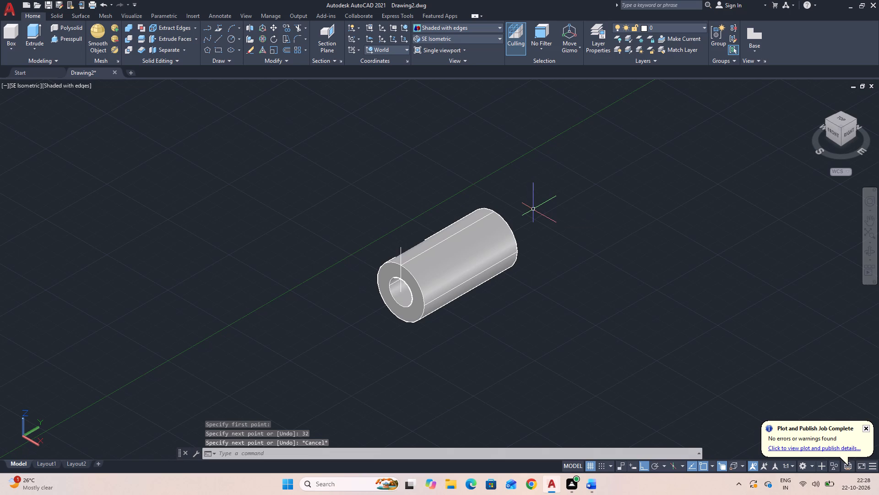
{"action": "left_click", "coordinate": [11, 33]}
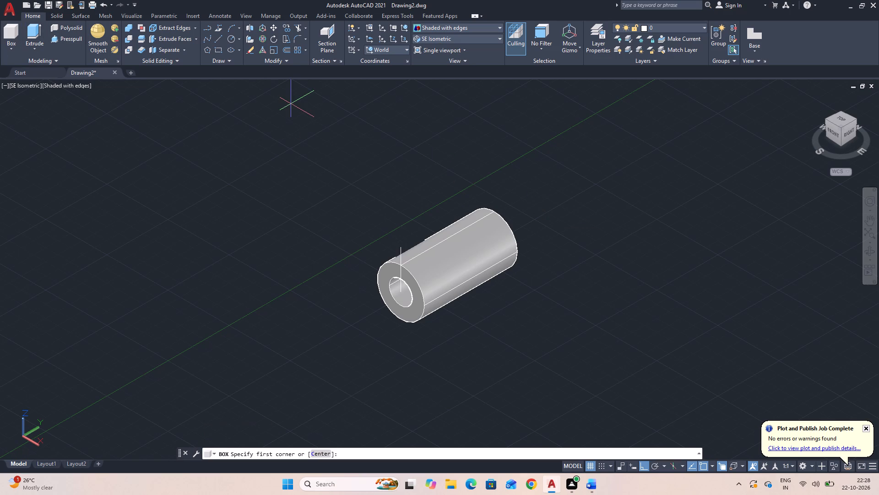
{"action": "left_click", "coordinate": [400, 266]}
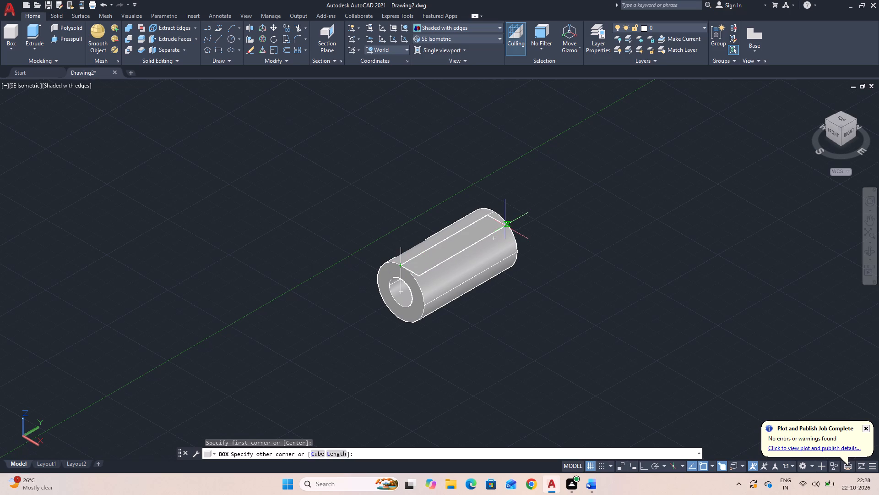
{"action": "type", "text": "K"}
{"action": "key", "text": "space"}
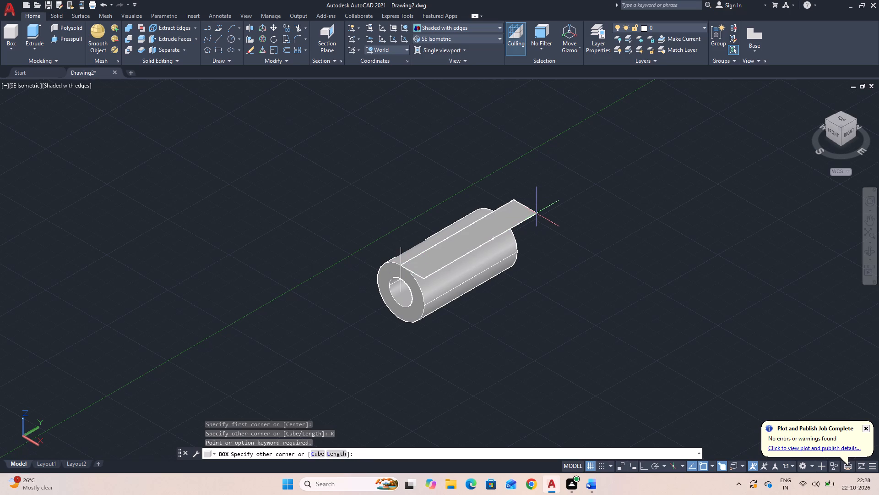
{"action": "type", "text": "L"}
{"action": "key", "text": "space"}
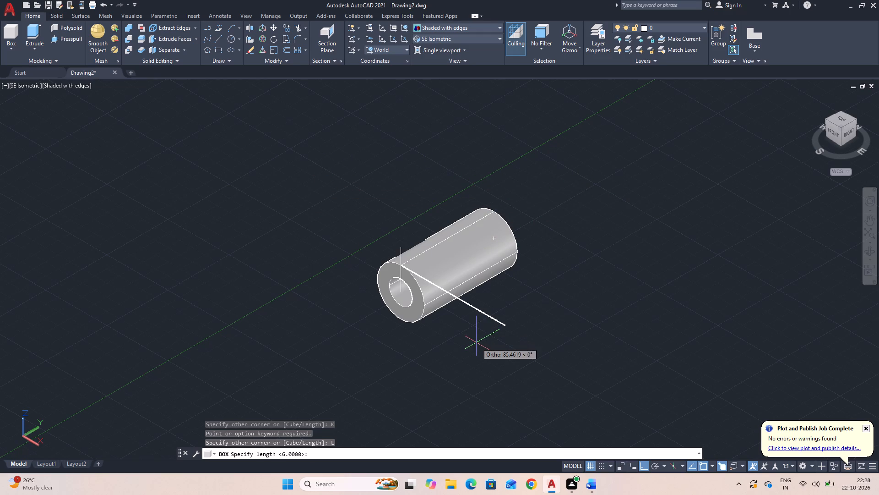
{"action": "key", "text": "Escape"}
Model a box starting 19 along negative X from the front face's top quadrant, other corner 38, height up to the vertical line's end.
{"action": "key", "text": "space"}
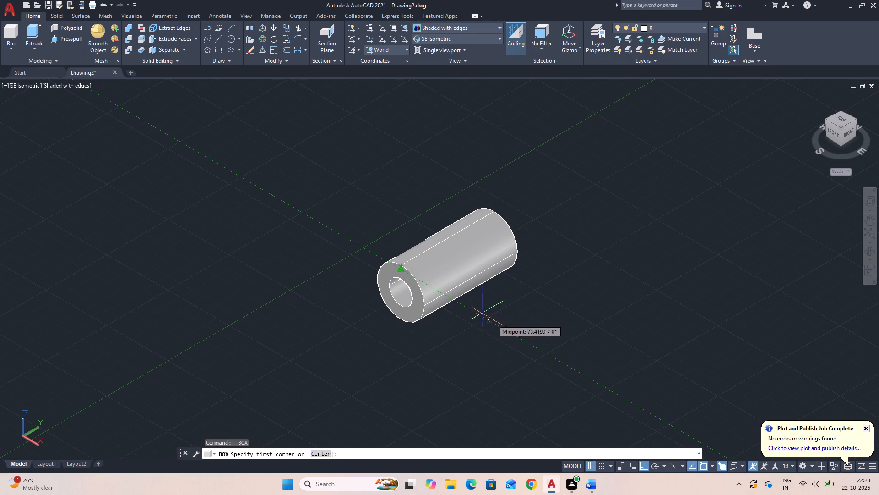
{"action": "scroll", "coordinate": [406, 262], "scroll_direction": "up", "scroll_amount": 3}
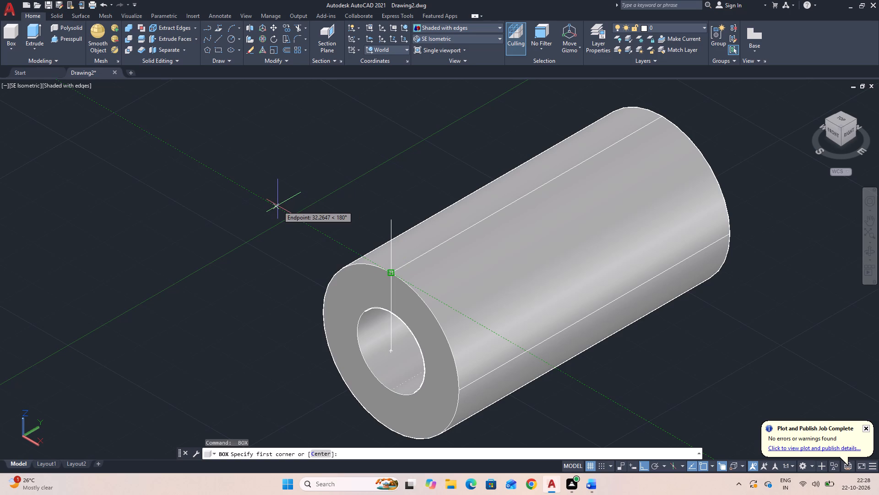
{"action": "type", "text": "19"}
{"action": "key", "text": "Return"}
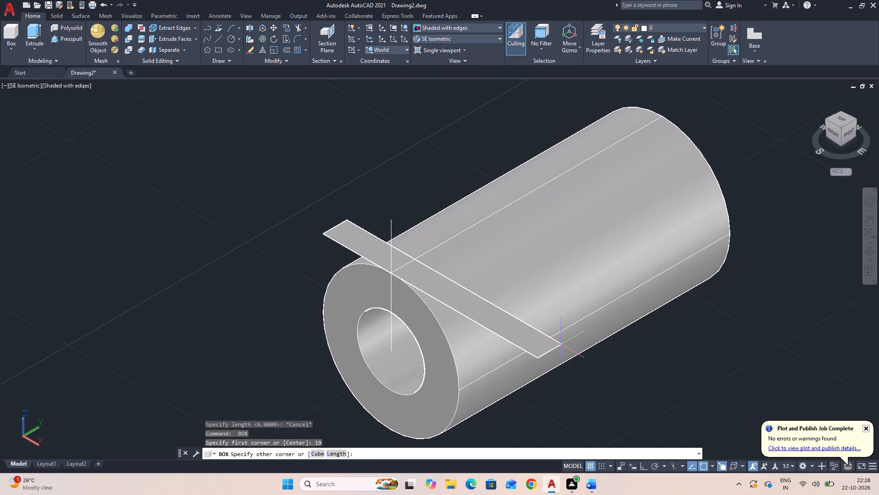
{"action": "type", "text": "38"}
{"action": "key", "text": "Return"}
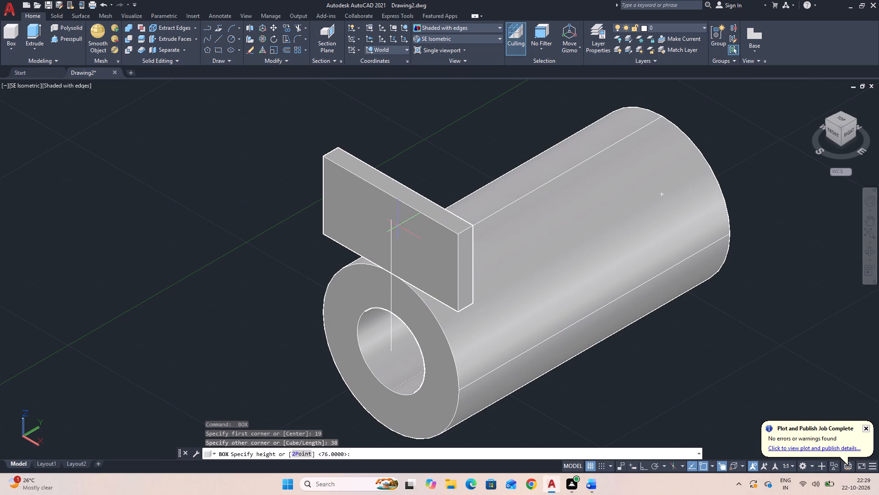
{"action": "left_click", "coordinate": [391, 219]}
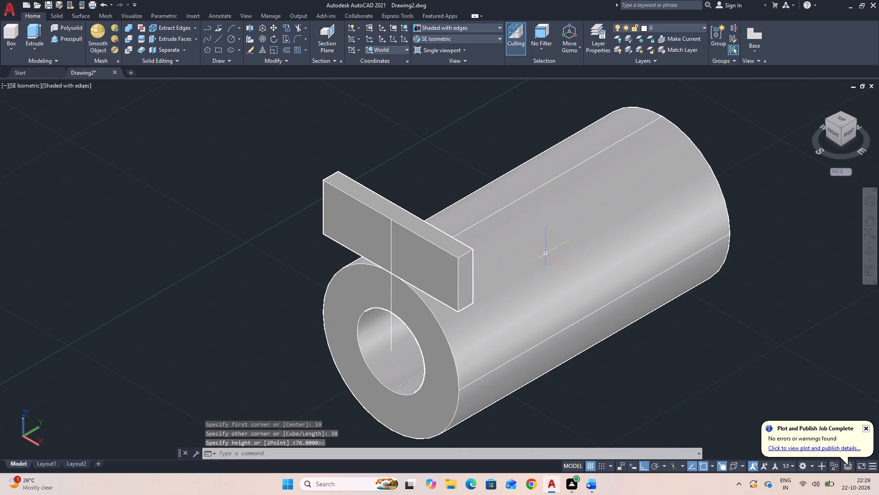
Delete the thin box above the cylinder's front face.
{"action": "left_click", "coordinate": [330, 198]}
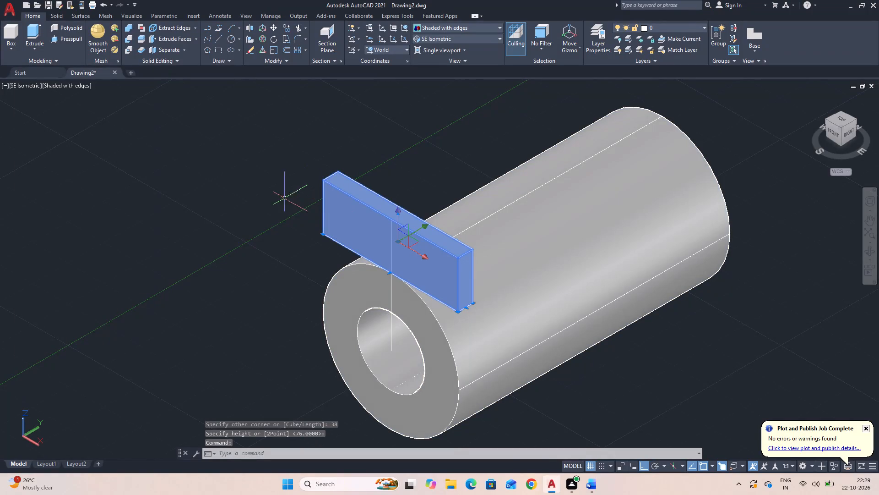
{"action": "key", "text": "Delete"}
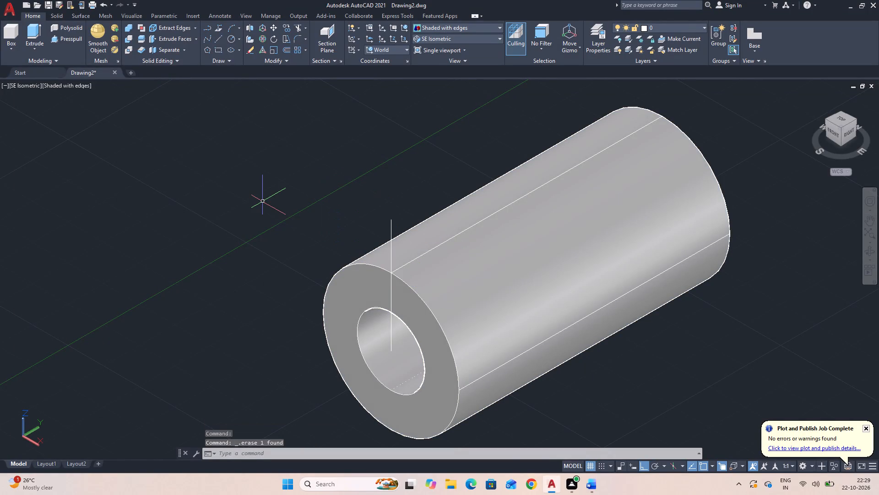
Start a new box above the hollow cylinder.
{"action": "left_click", "coordinate": [11, 31]}
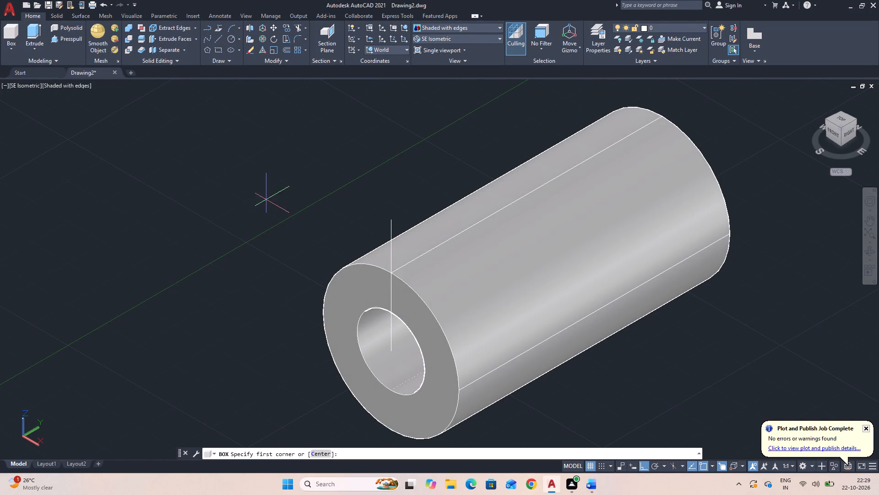
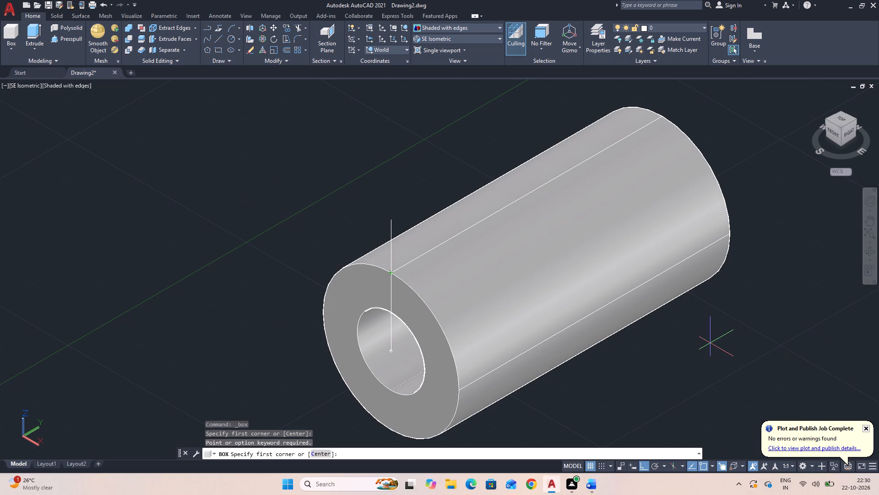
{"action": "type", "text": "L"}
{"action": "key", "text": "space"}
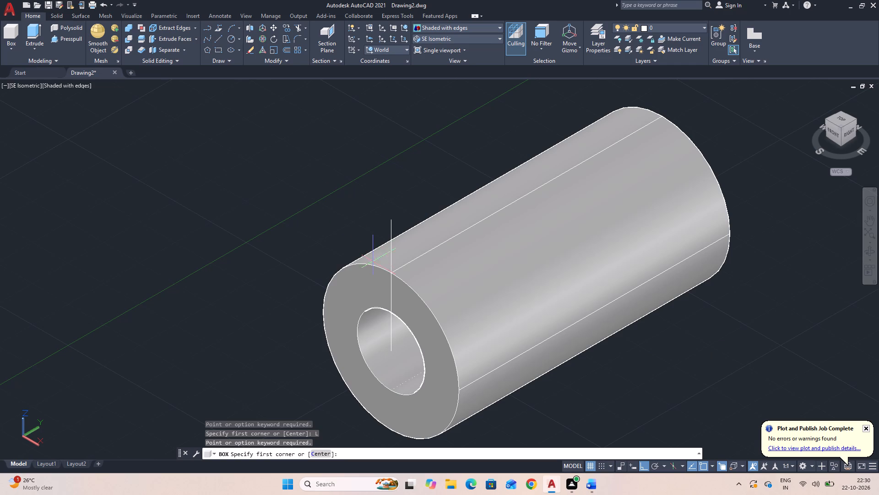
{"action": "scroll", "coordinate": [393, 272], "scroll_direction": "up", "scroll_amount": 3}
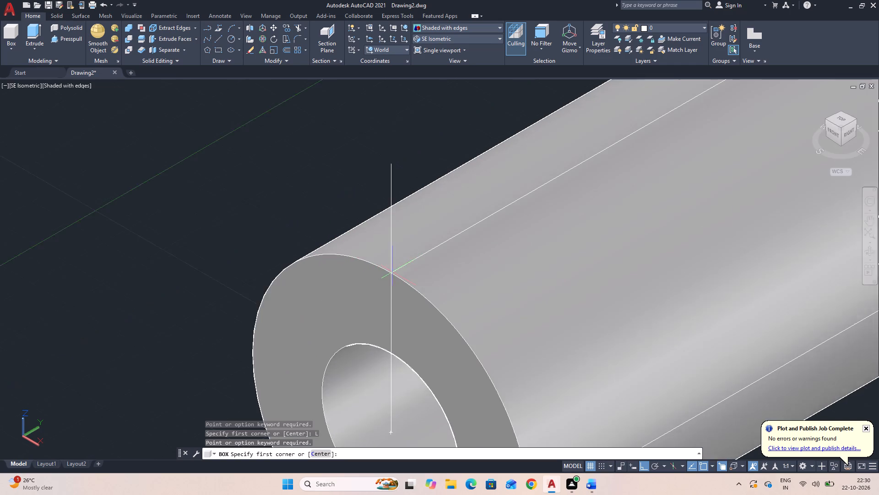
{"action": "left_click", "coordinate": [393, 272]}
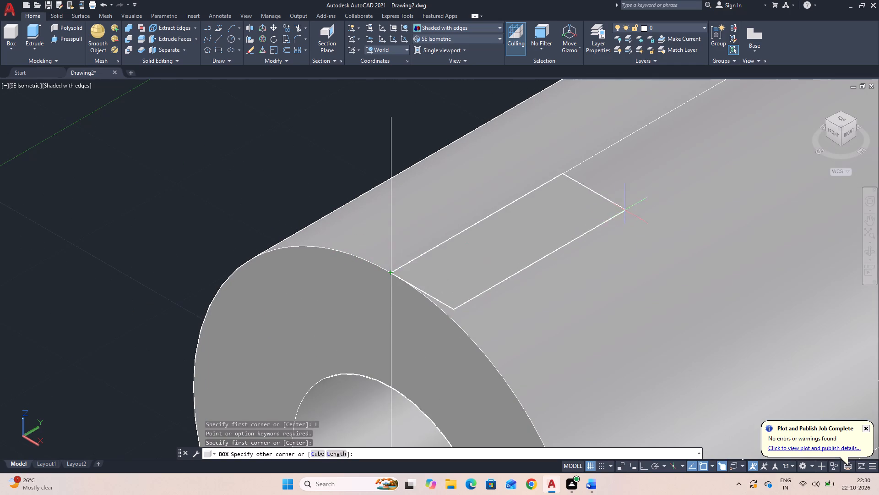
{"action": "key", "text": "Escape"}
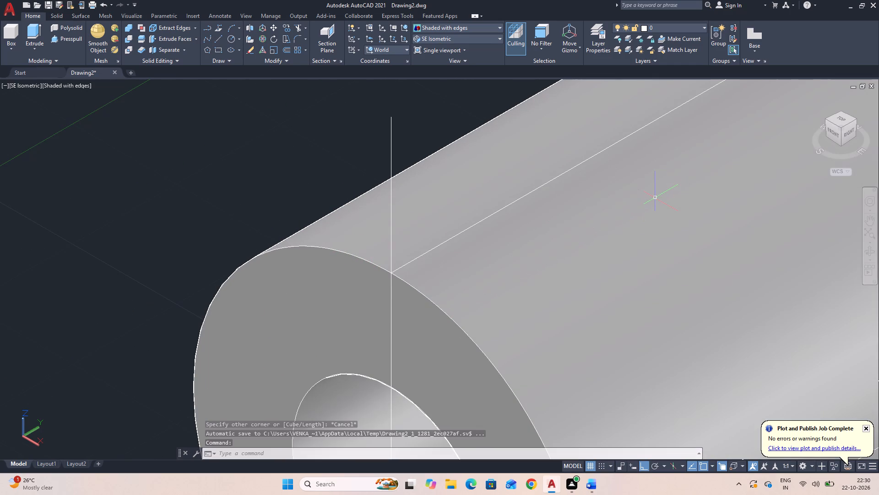
Draw a construction line 29 long from the front face's top quadrant along the top of the cylinder in positive Y.
{"action": "type", "text": "L"}
{"action": "key", "text": "space"}
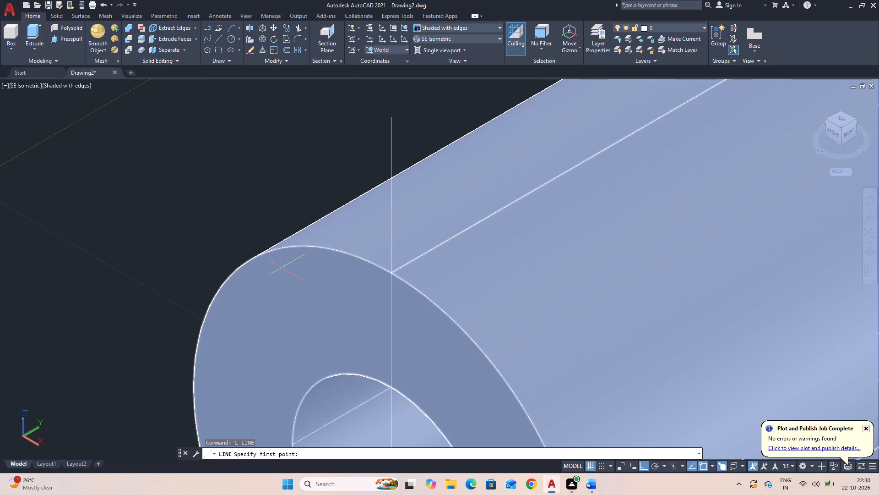
{"action": "left_click", "coordinate": [394, 273]}
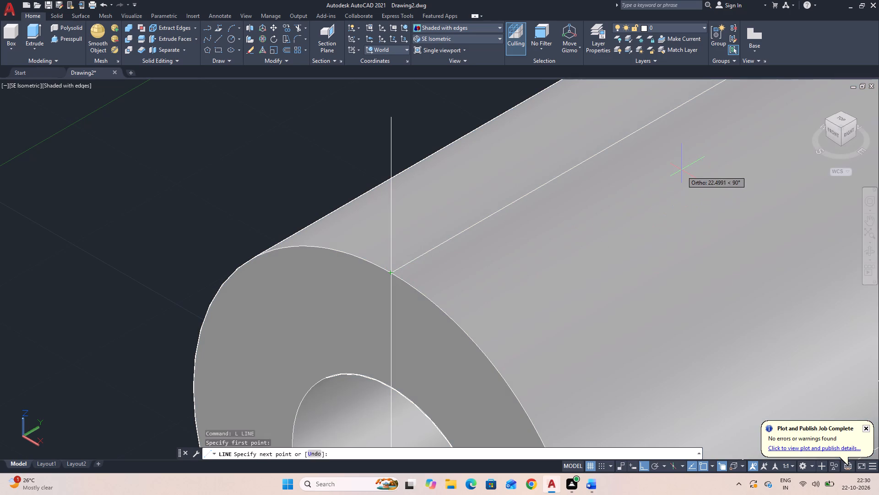
{"action": "scroll", "coordinate": [682, 172], "scroll_direction": "down", "scroll_amount": 2}
{"action": "middle_click_drag", "start_coordinate": [699, 131], "coordinate": [438, 252]}
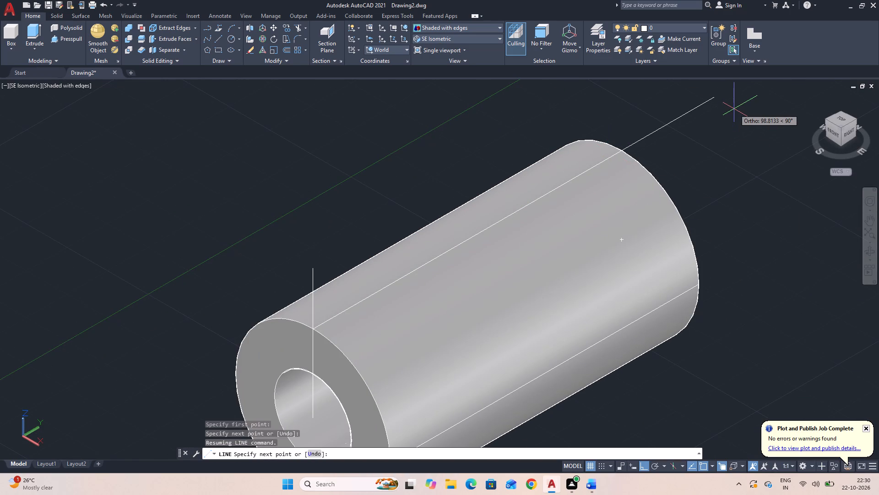
{"action": "type", "text": "29"}
{"action": "key", "text": "Return"}
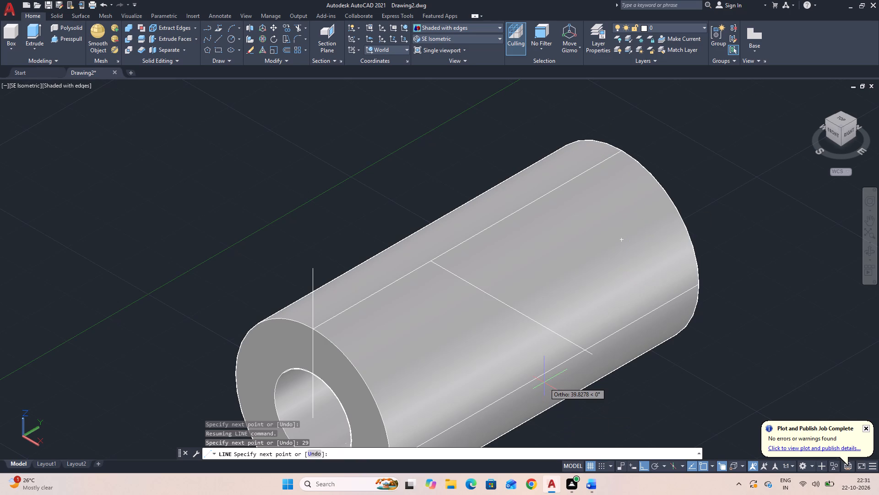
{"action": "key", "text": "Escape"}
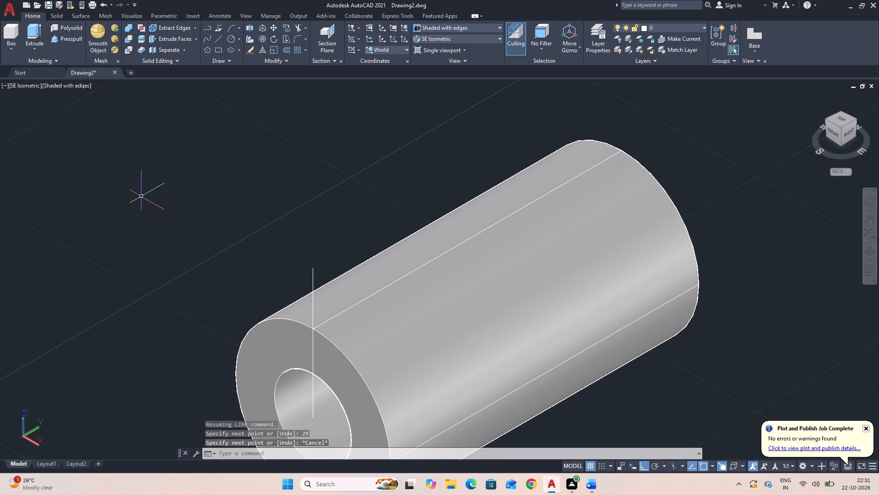
Model a box from the 29-long line's far end with length 19 along X, width 32 along Y, and height down to the front face's centre.
{"action": "left_click", "coordinate": [11, 33]}
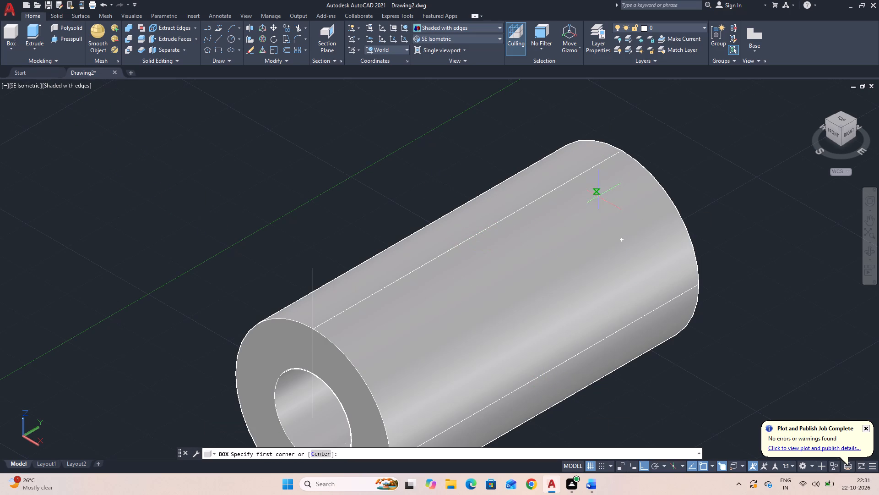
{"action": "left_click", "coordinate": [8, 31]}
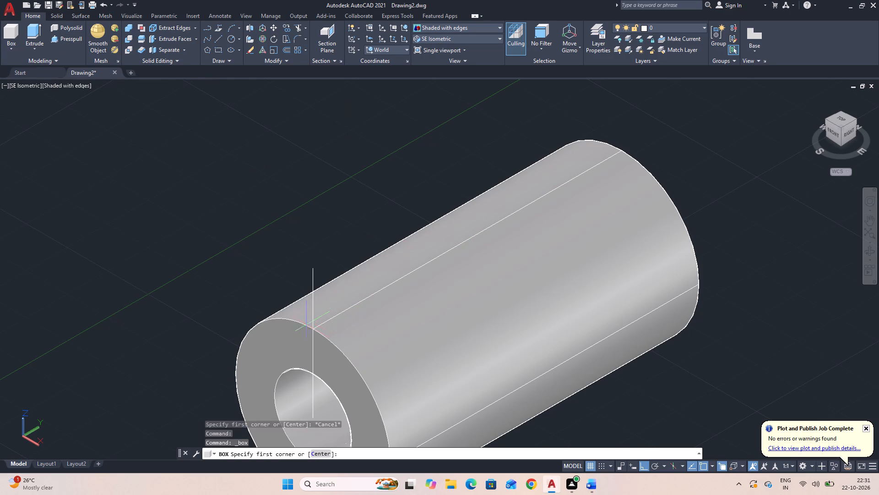
{"action": "left_click", "coordinate": [430, 262]}
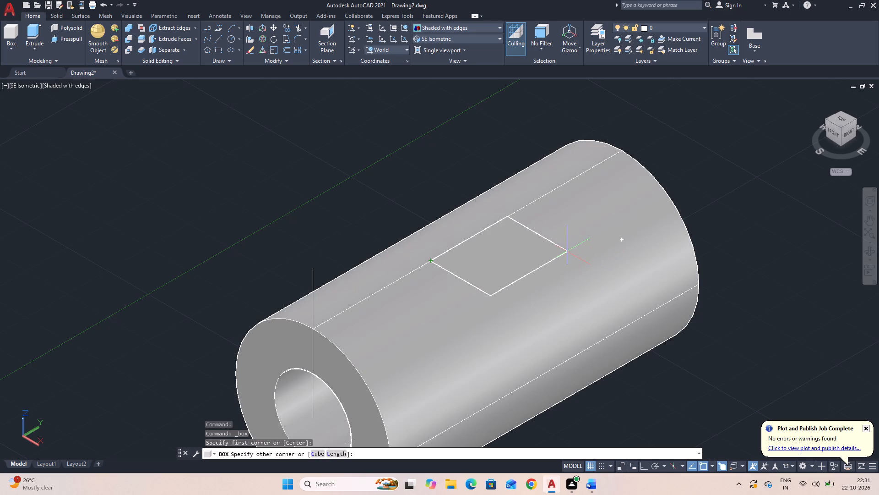
{"action": "type", "text": "L"}
{"action": "key", "text": "space"}
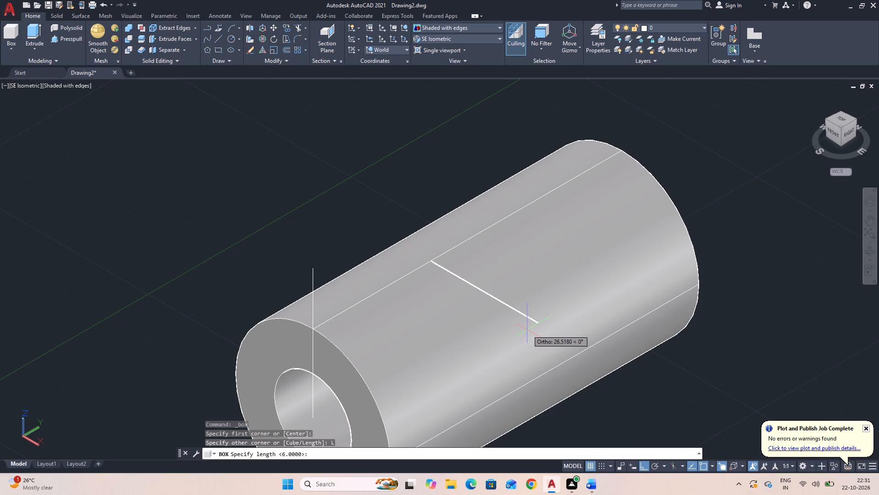
{"action": "type", "text": "19"}
{"action": "key", "text": "Return"}
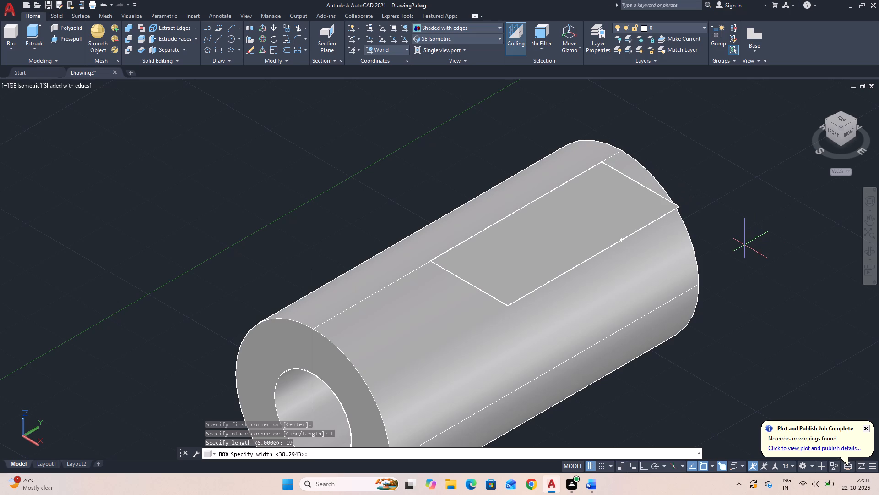
{"action": "key", "text": "3"}
{"action": "key", "text": "2"}
{"action": "key", "text": "Return"}
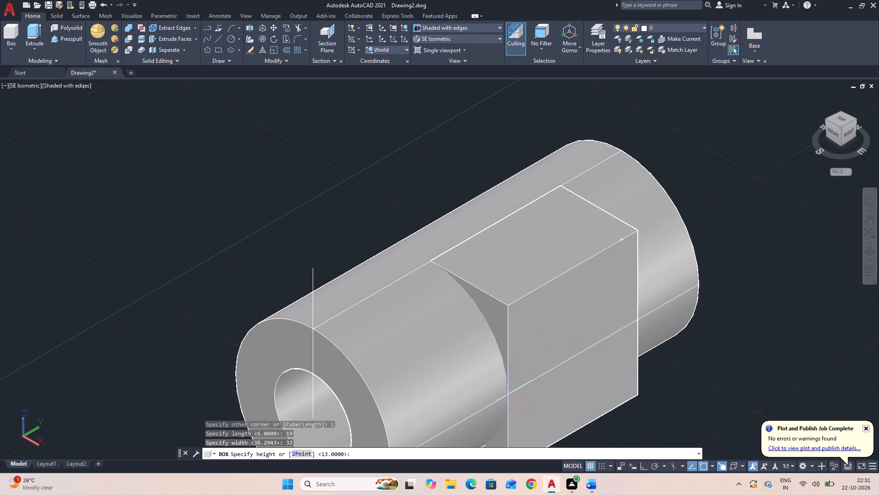
{"action": "middle_click_drag", "start_coordinate": [357, 407], "coordinate": [434, 297]}
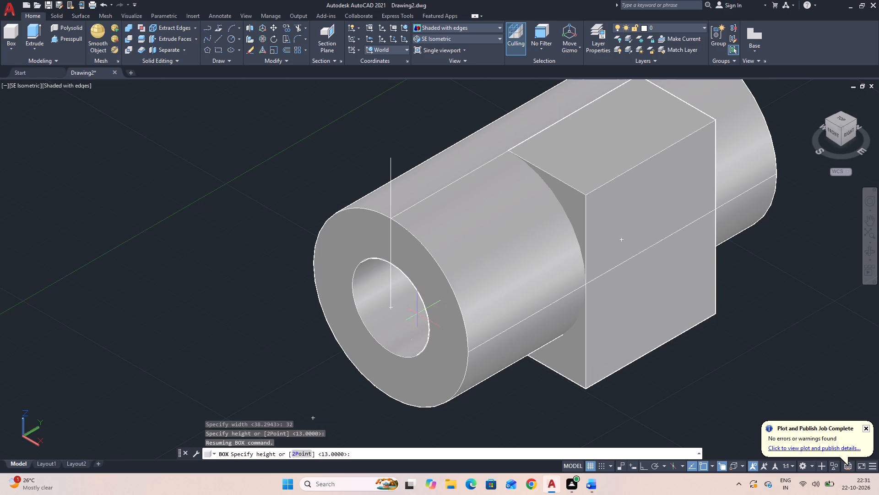
{"action": "left_click", "coordinate": [389, 308]}
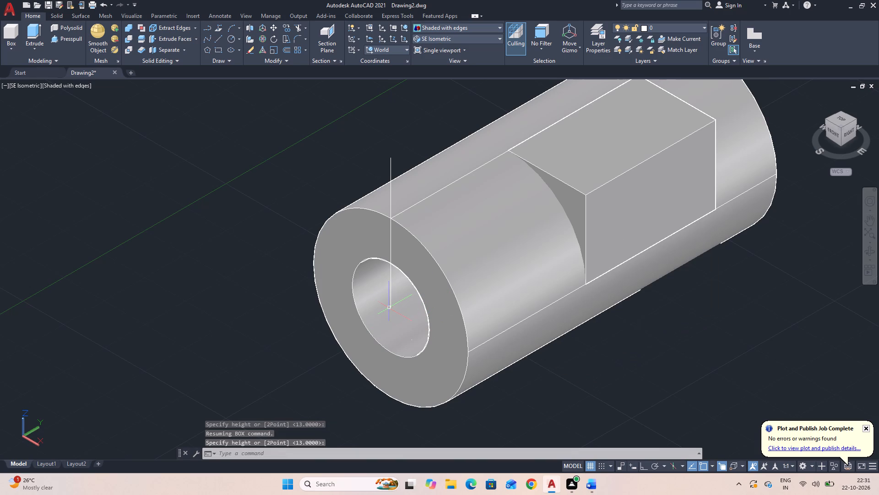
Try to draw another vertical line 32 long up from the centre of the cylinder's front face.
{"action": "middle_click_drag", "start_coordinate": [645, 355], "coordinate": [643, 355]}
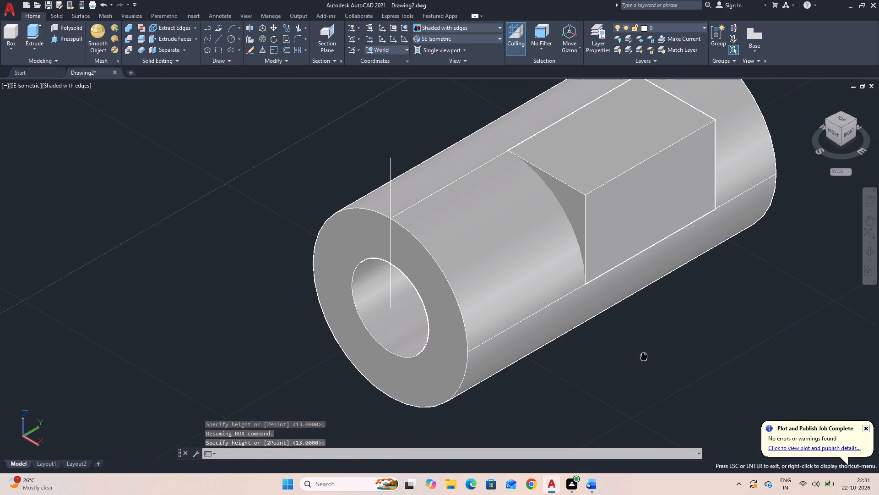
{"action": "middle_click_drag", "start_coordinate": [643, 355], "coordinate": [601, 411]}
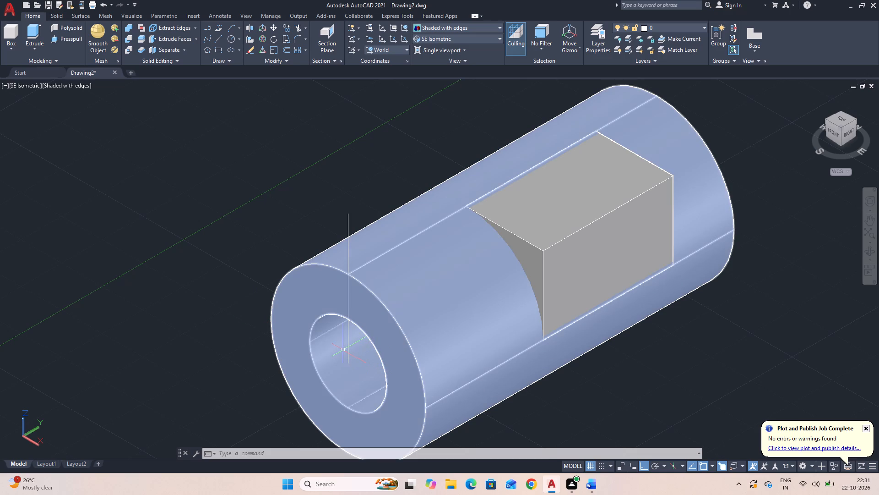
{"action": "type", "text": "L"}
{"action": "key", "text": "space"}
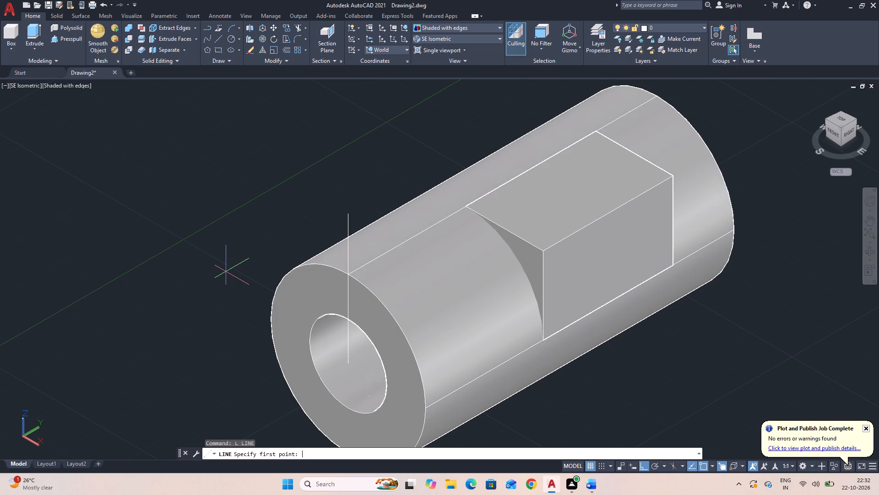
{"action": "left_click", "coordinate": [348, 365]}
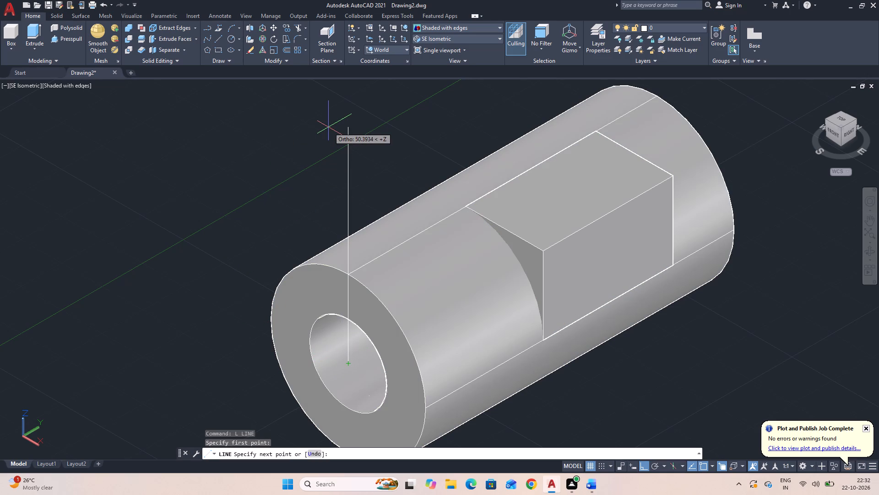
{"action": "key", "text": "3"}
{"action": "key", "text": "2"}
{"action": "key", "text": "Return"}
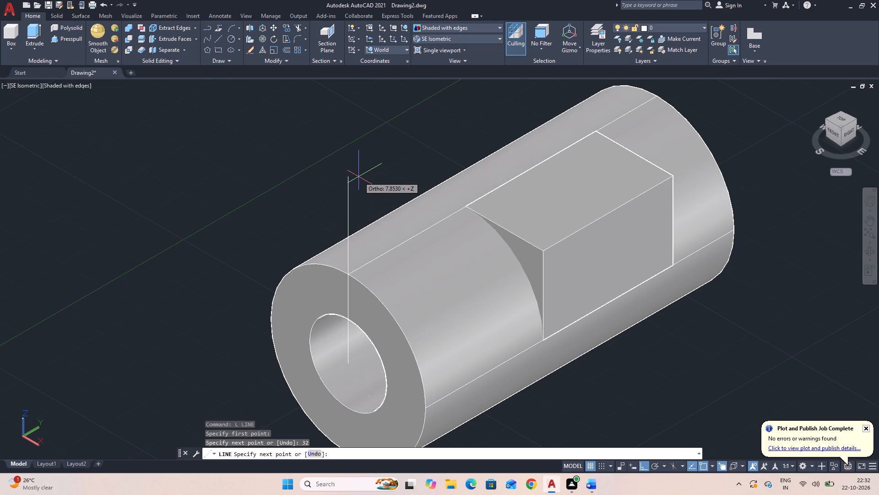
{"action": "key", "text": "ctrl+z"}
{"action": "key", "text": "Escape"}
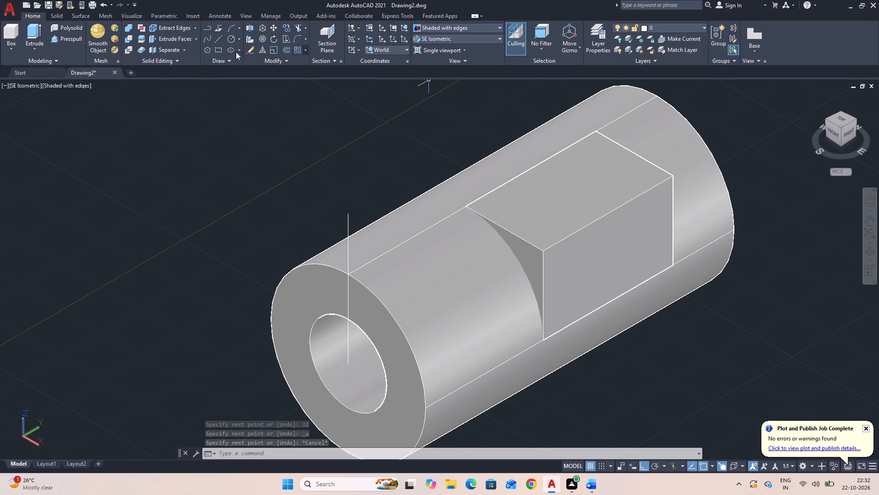
Presspull the box's top face up to the level of the vertical construction line's upper end.
{"action": "left_click", "coordinate": [63, 40]}
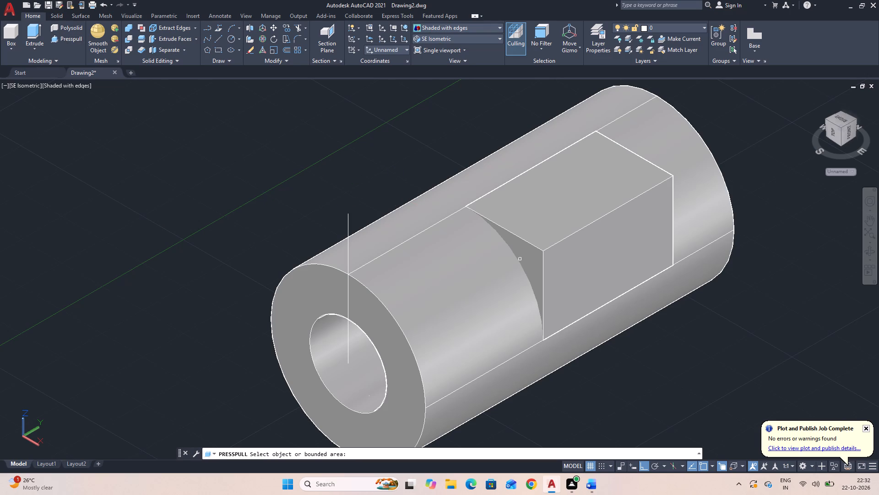
{"action": "left_click", "coordinate": [533, 222]}
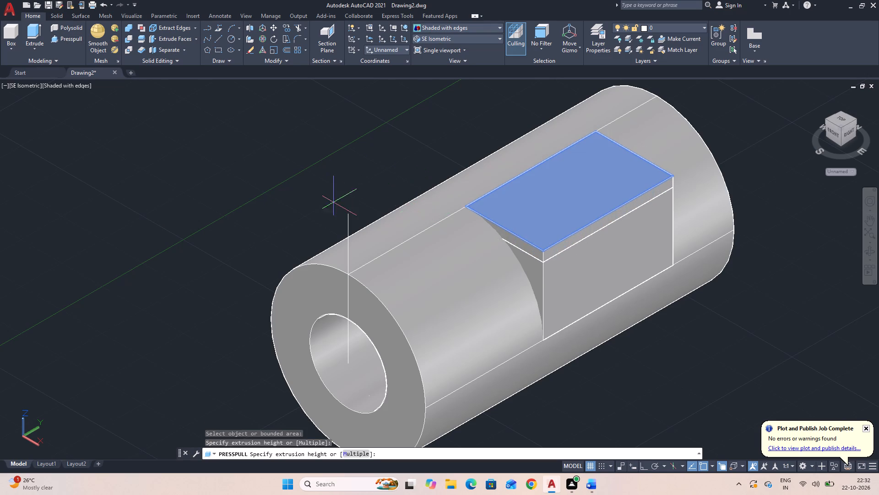
{"action": "left_click", "coordinate": [347, 213]}
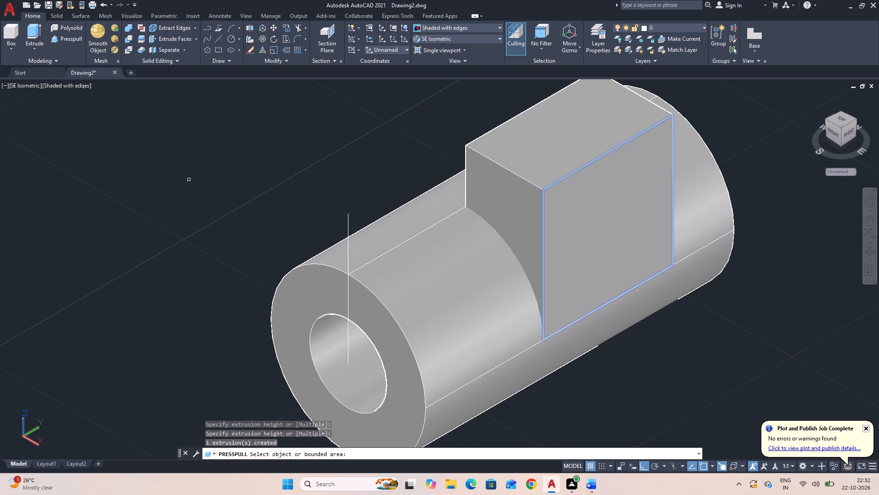
{"action": "key", "text": "Escape"}
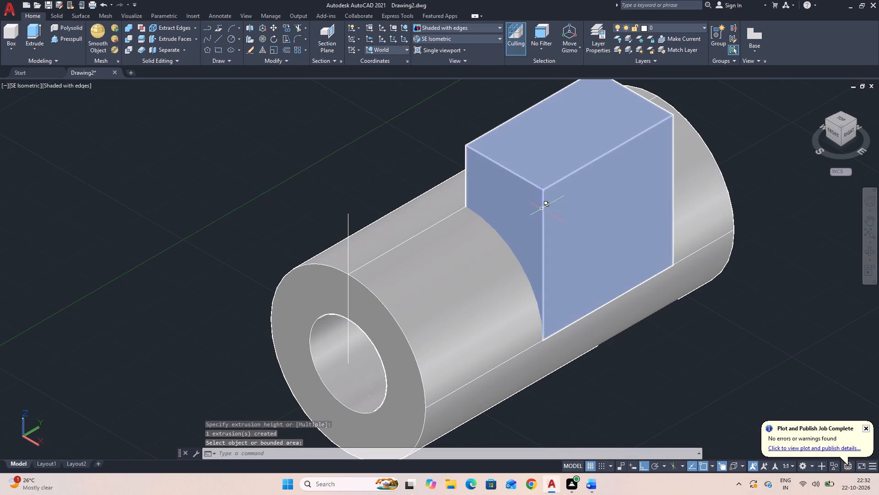
Copy the raised box from its top front outer corner to its top front inner corner, placing the second half alongside.
{"action": "left_click", "coordinate": [540, 206]}
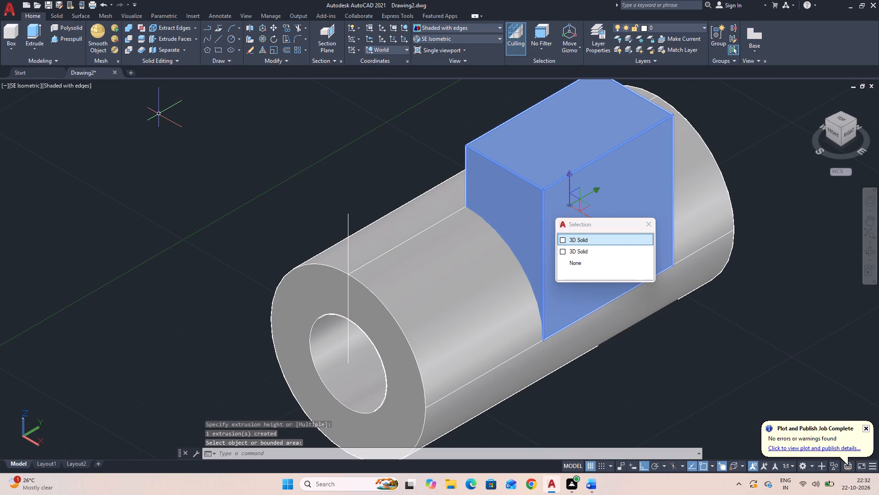
{"action": "key", "text": "c"}
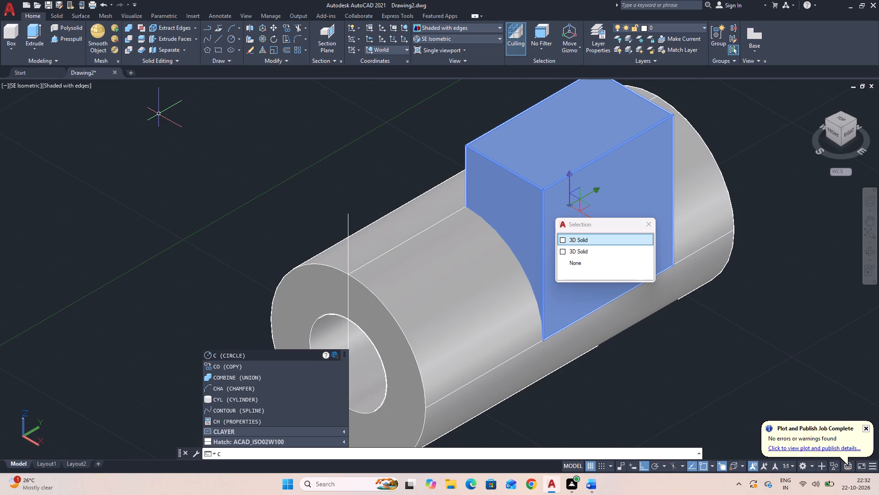
{"action": "type", "text": "O"}
{"action": "key", "text": "space"}
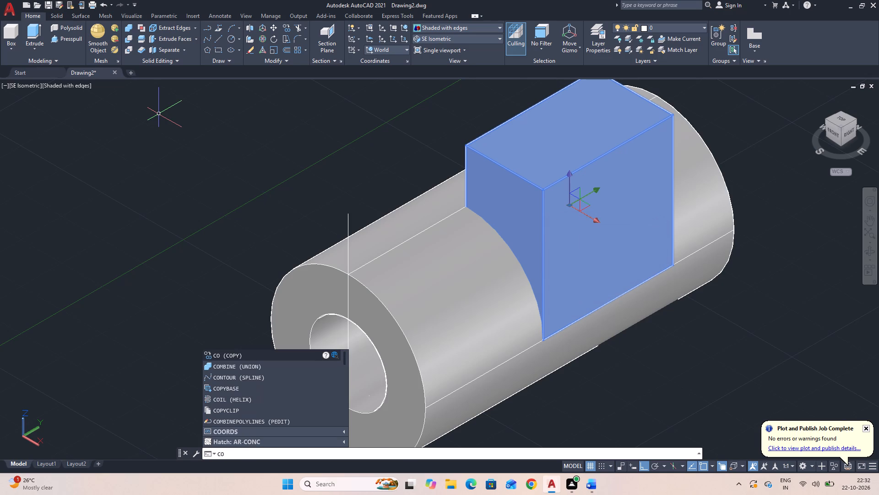
{"action": "key", "text": "space"}
{"action": "left_click", "coordinate": [542, 190]}
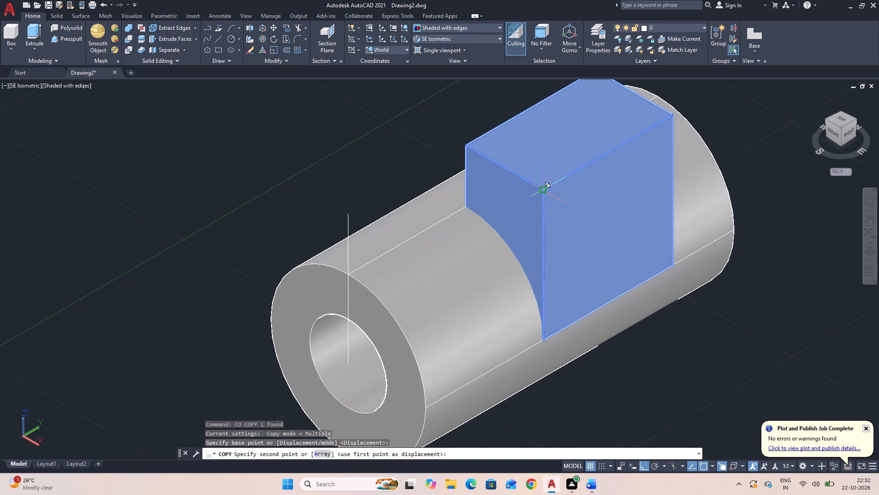
{"action": "left_click", "coordinate": [465, 144]}
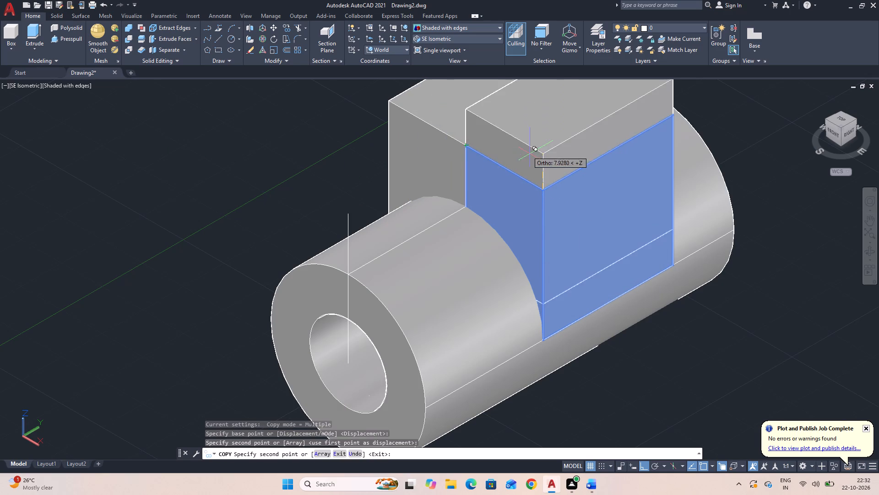
{"action": "key", "text": "Escape"}
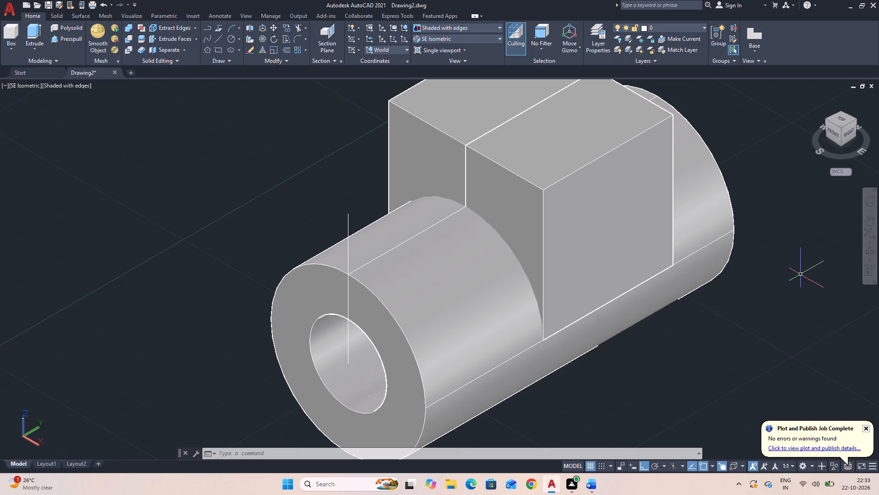
Draw vertical and horizontal construction lines between opposite edge midpoints of the block's outer side face, crossing at its centre.
{"action": "middle_click_drag", "start_coordinate": [722, 298], "coordinate": [611, 330]}
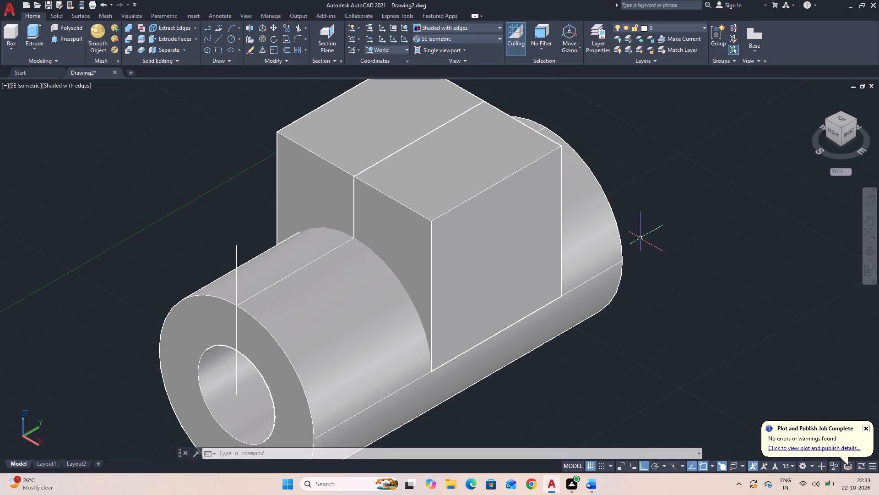
{"action": "type", "text": "L"}
{"action": "key", "text": "space"}
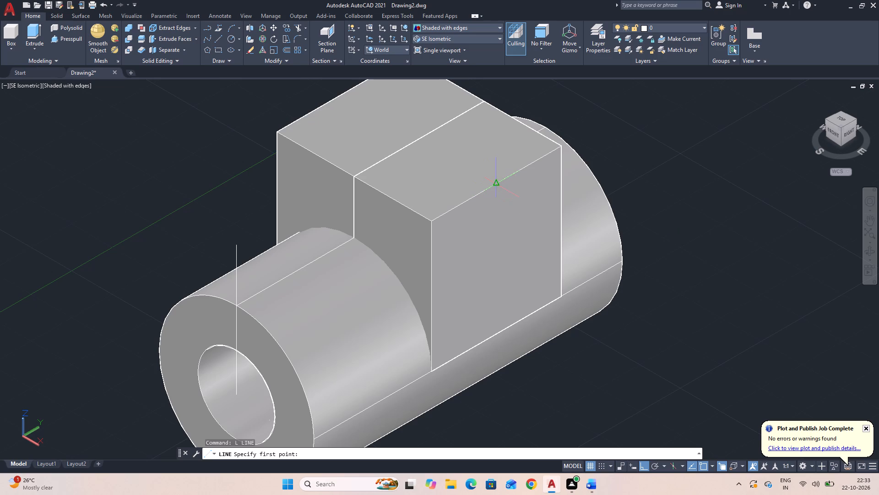
{"action": "left_click", "coordinate": [497, 185]}
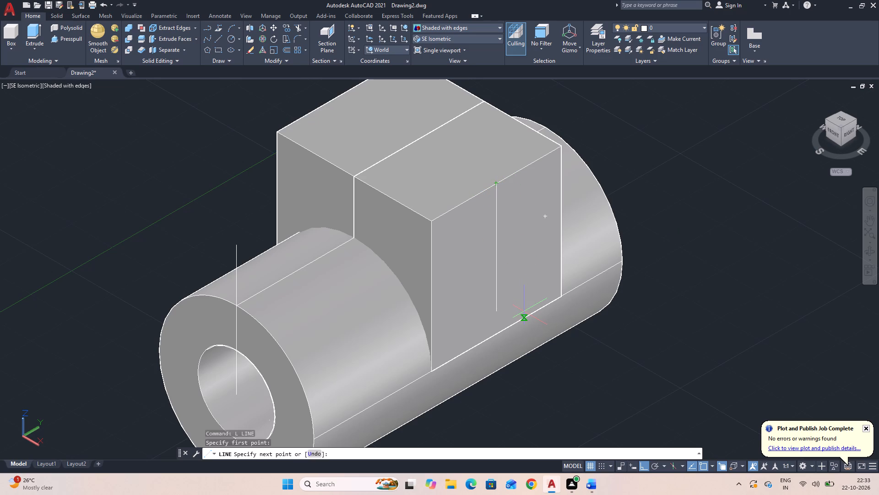
{"action": "left_click", "coordinate": [498, 332]}
{"action": "key", "text": "Escape"}
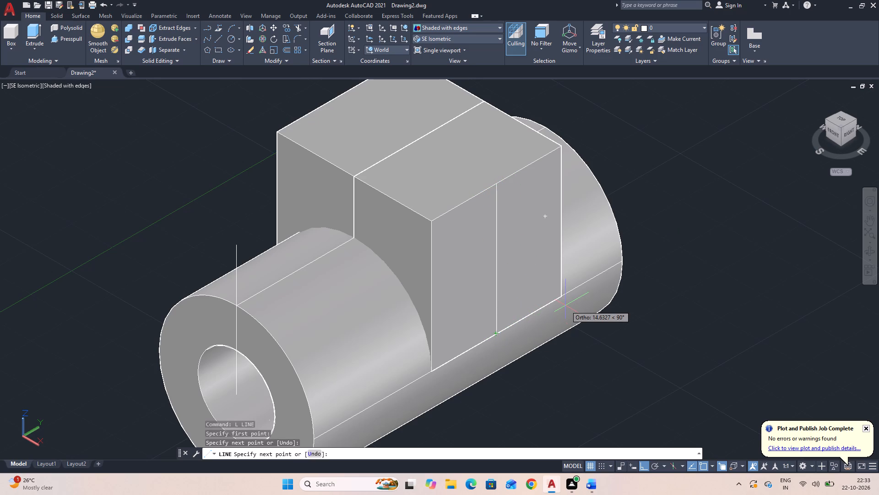
{"action": "key", "text": "space"}
{"action": "key", "text": "space"}
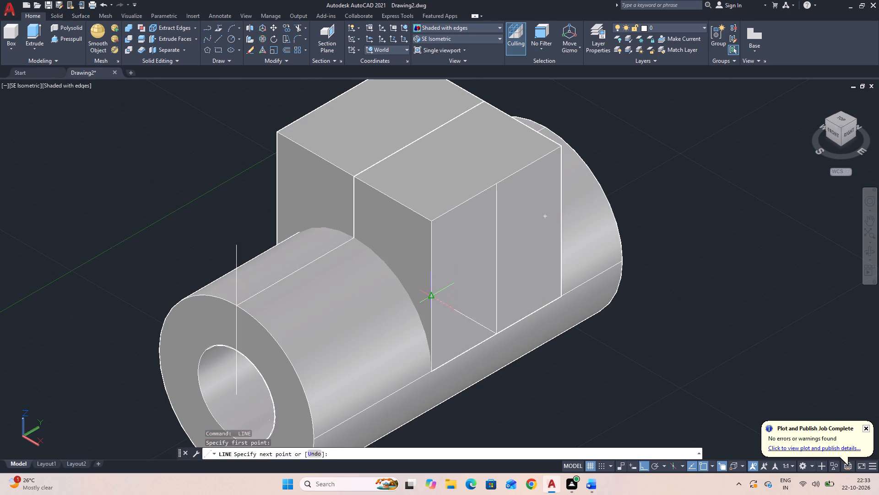
{"action": "left_click", "coordinate": [431, 297]}
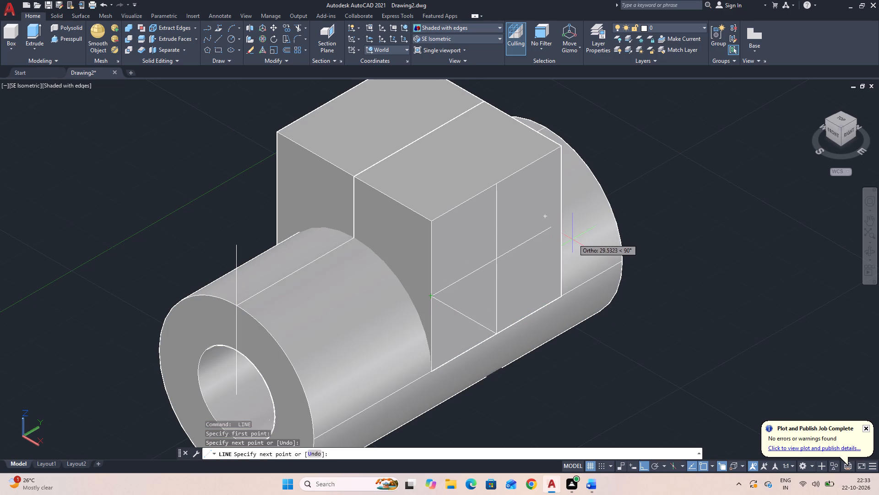
{"action": "left_click", "coordinate": [563, 220]}
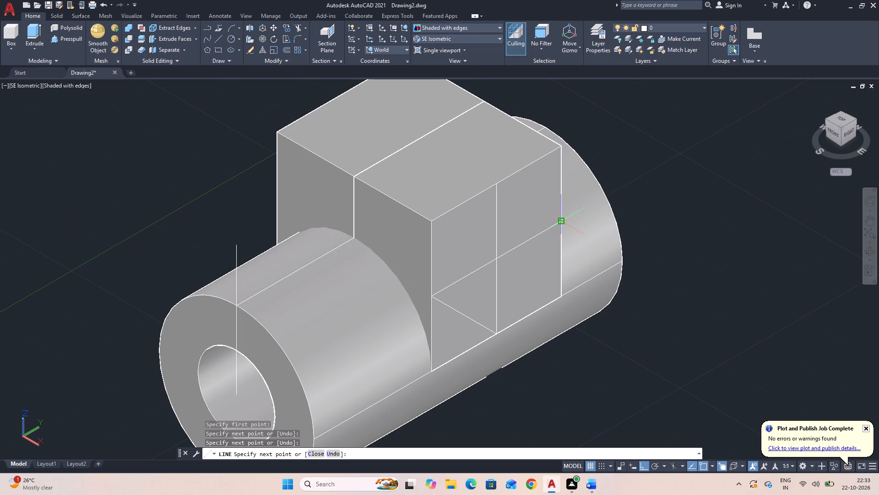
{"action": "key", "text": "Escape"}
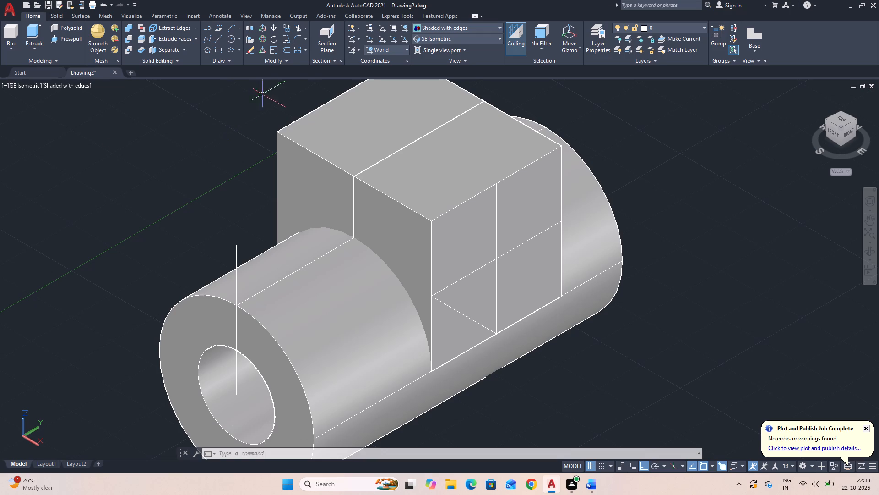
Model a cylinder of radius 8 at the construction lines' intersection, with its axis endpoint 38 through the block in negative X.
{"action": "left_click", "coordinate": [11, 47]}
{"action": "left_click", "coordinate": [18, 81]}
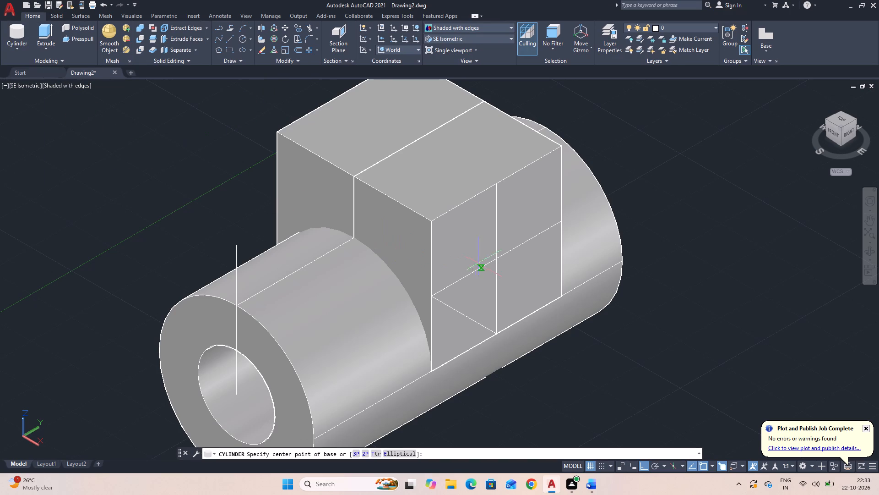
{"action": "left_click", "coordinate": [497, 258]}
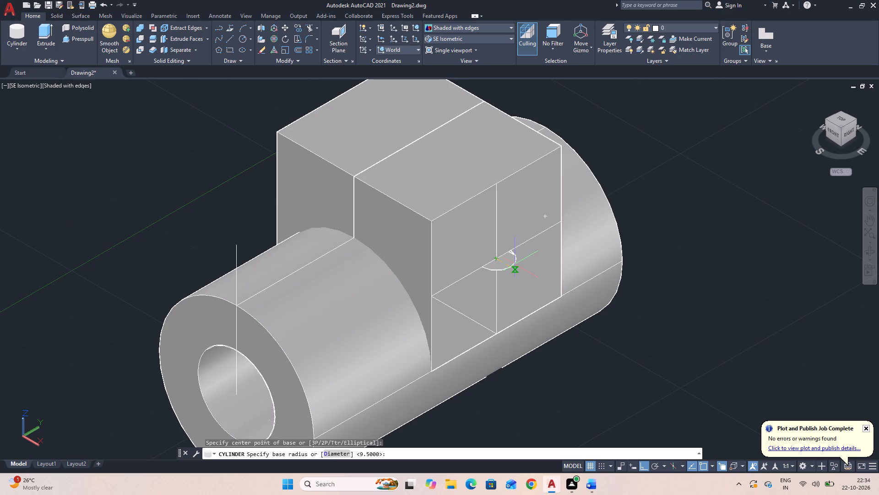
{"action": "key", "text": "8"}
{"action": "key", "text": "Return"}
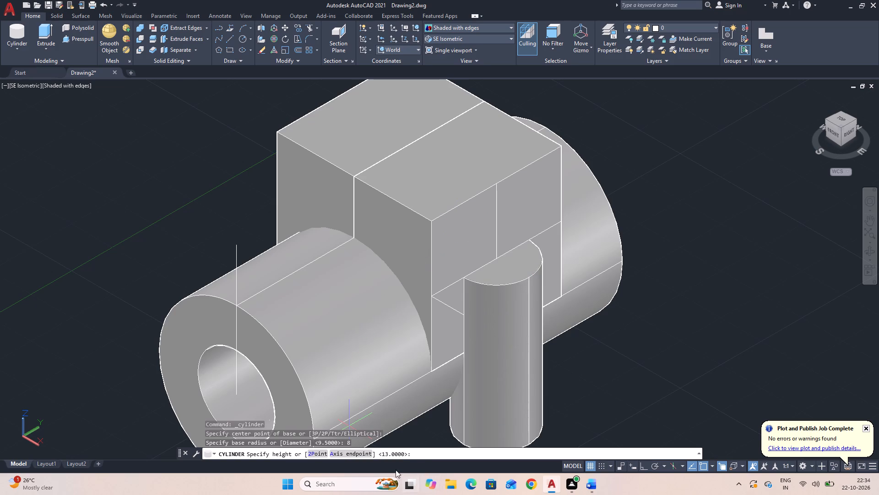
{"action": "left_click", "coordinate": [350, 454]}
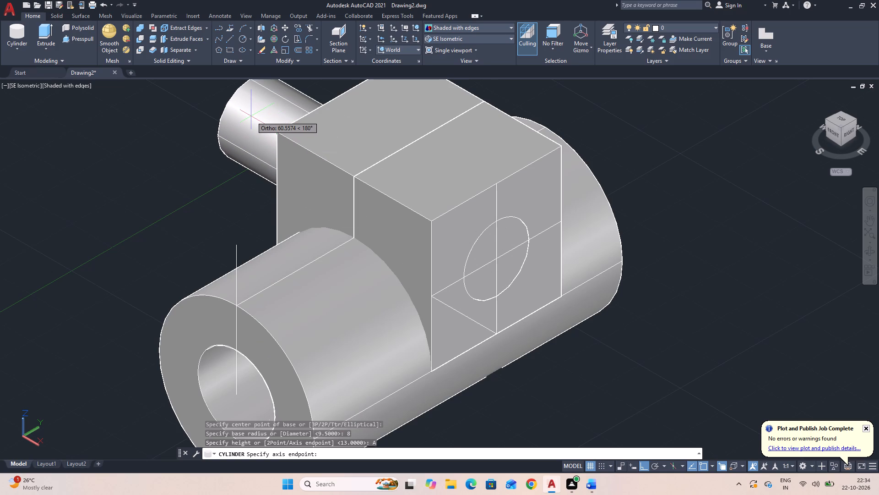
{"action": "type", "text": "38"}
{"action": "key", "text": "Return"}
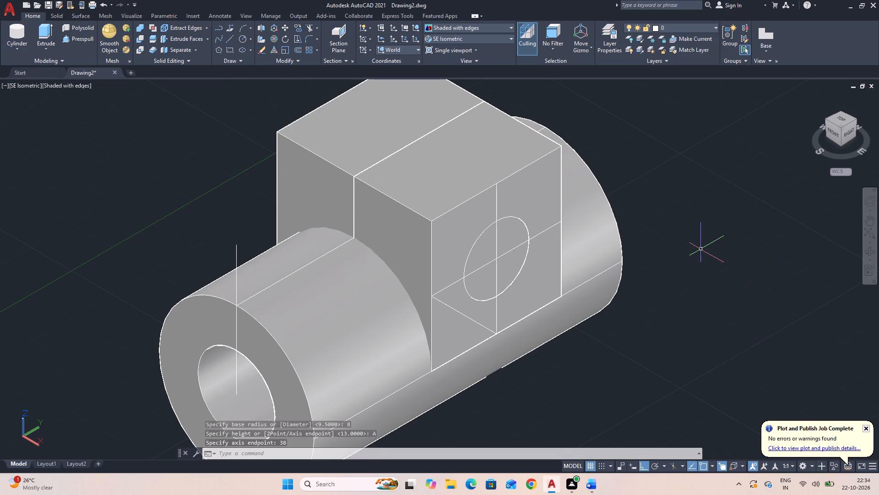
Delete the three construction lines on the block's outer side face.
{"action": "left_click", "coordinate": [547, 229]}
{"action": "left_click", "coordinate": [496, 209]}
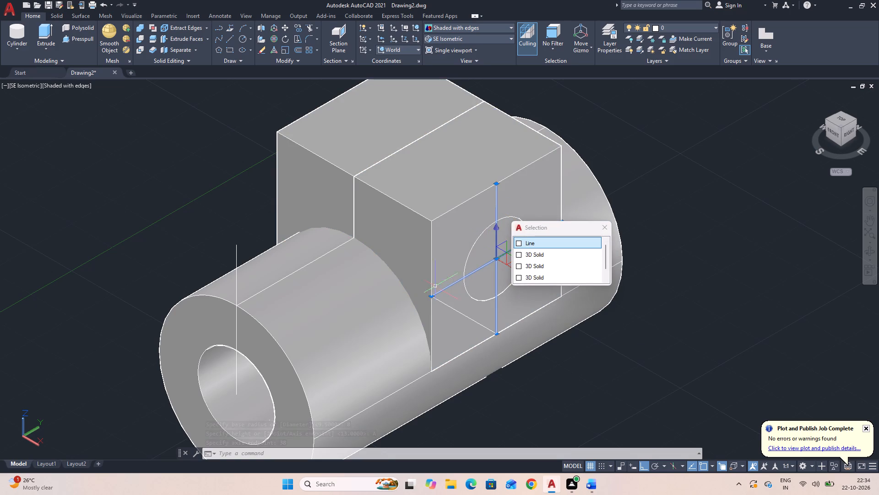
{"action": "left_click", "coordinate": [458, 308]}
{"action": "left_click", "coordinate": [456, 312]}
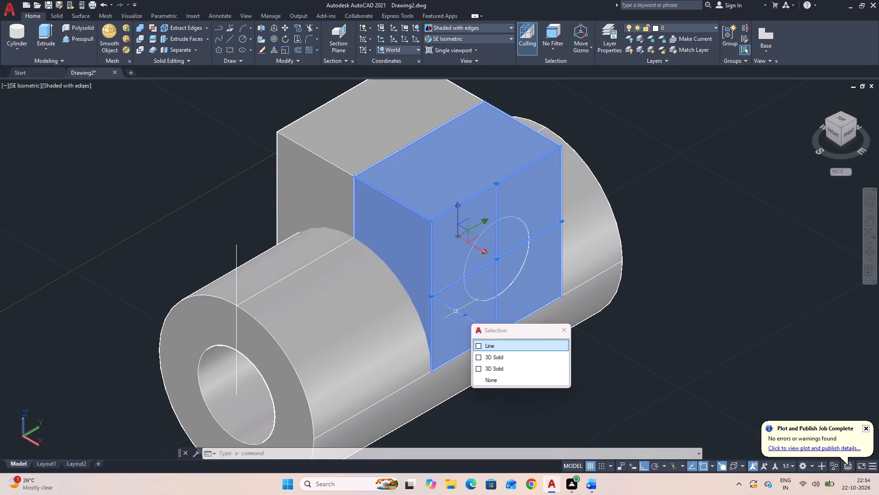
{"action": "left_click", "coordinate": [502, 344]}
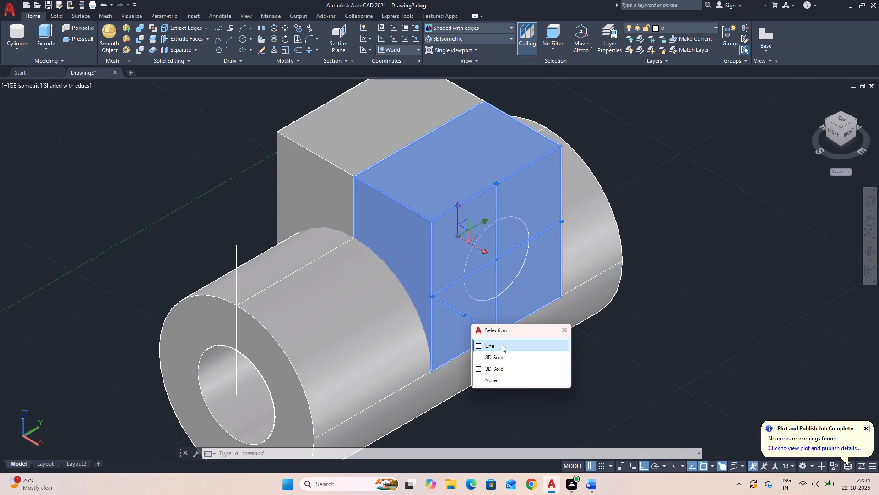
{"action": "left_click", "coordinate": [434, 259], "text": "shift"}
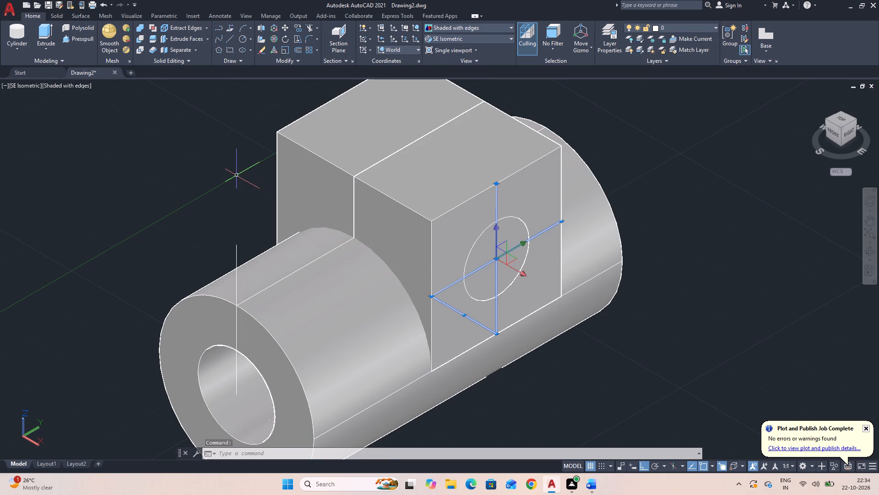
{"action": "key", "text": "Delete"}
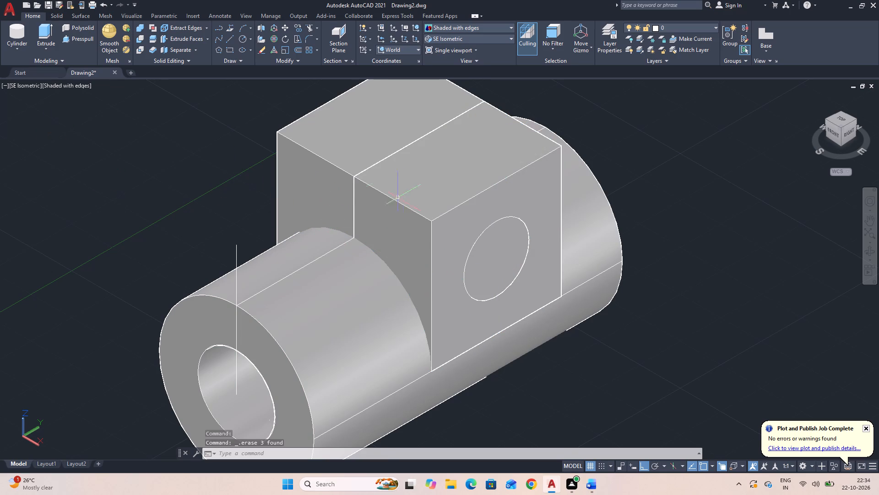
Draw connected lines from the circle's near quadrant up to the block's top edge, 16 along Y, and down to the opposite quadrant.
{"action": "left_click", "coordinate": [227, 40]}
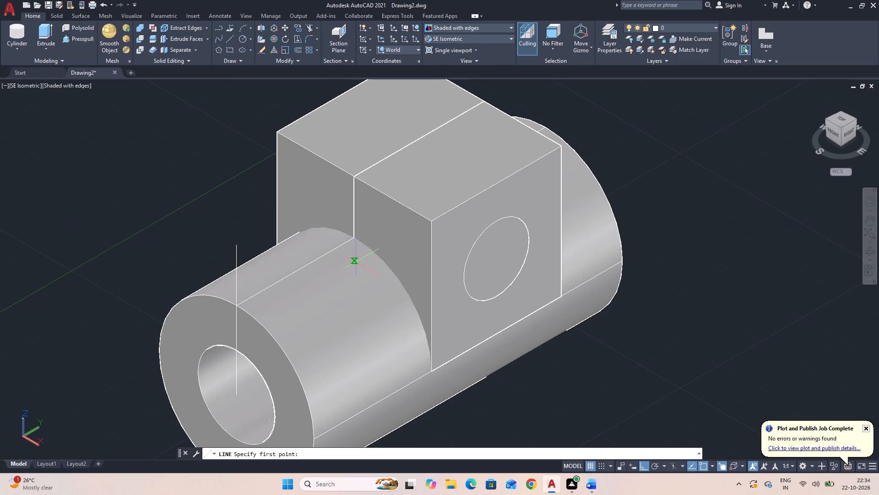
{"action": "right_click", "coordinate": [352, 262], "text": "shift"}
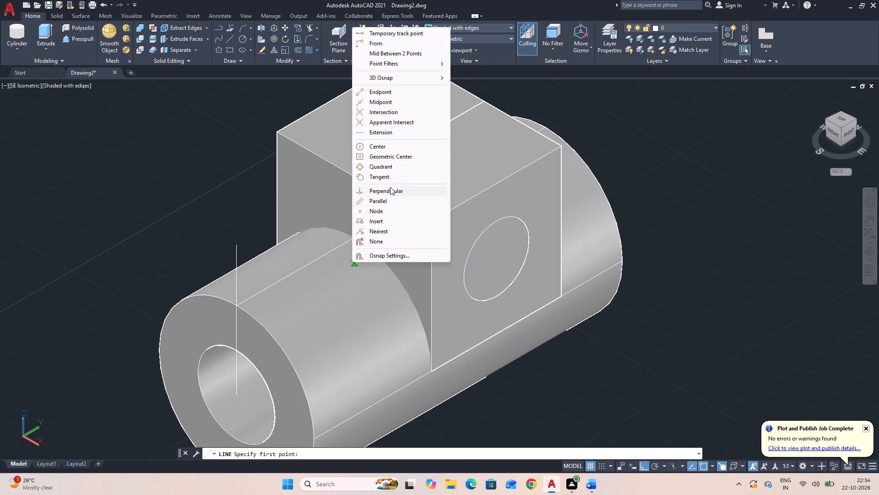
{"action": "left_click", "coordinate": [385, 176]}
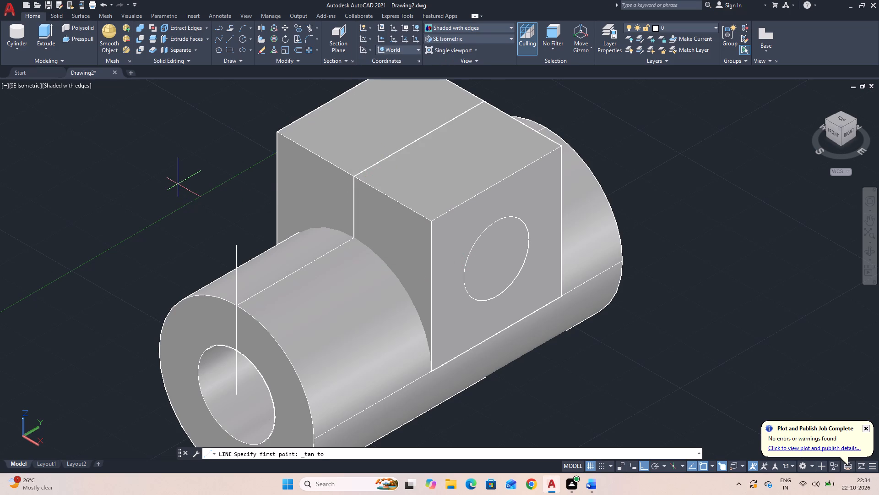
{"action": "right_click", "coordinate": [176, 182], "text": "shift"}
{"action": "left_click", "coordinate": [203, 321]}
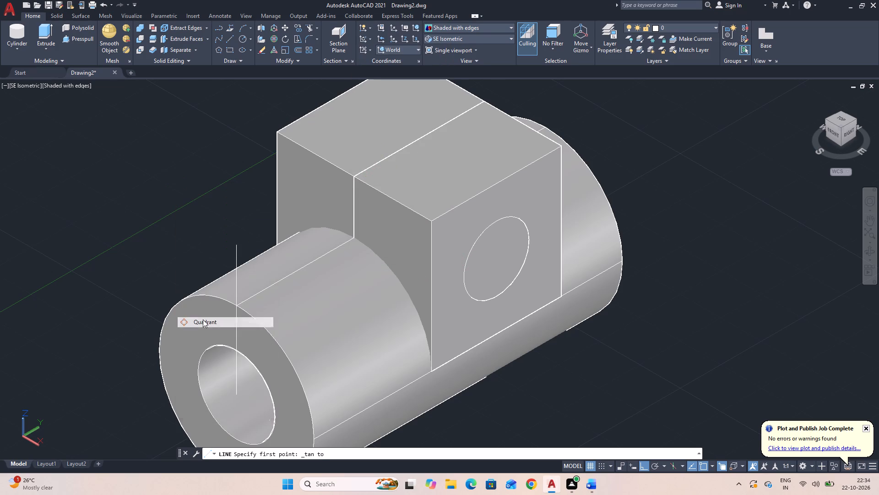
{"action": "right_click", "coordinate": [461, 282], "text": "shift"}
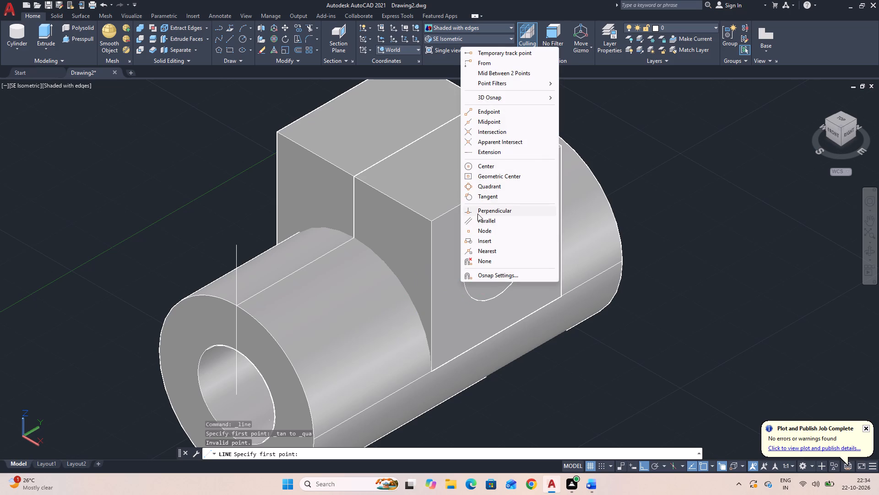
{"action": "left_click", "coordinate": [490, 184]}
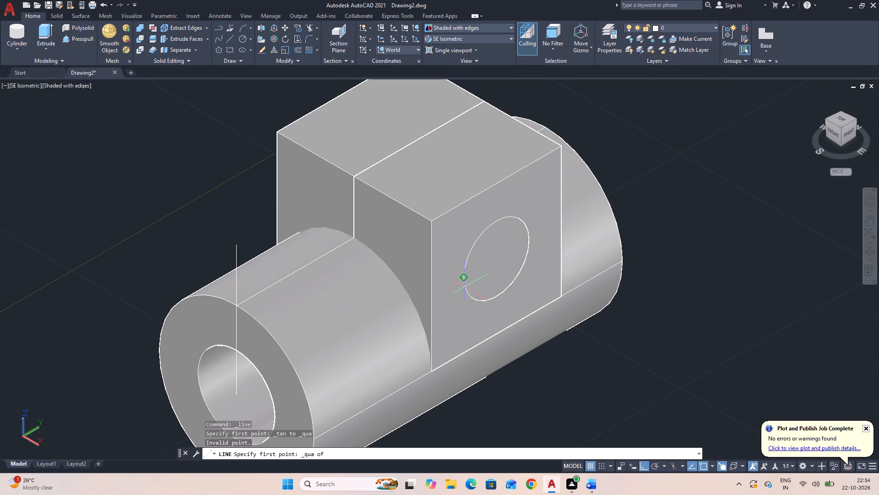
{"action": "left_click", "coordinate": [462, 279]}
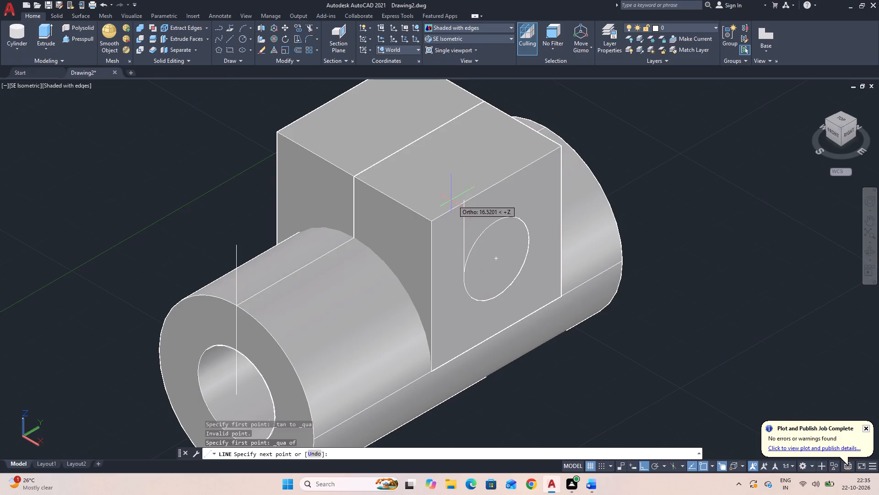
{"action": "left_click", "coordinate": [466, 206]}
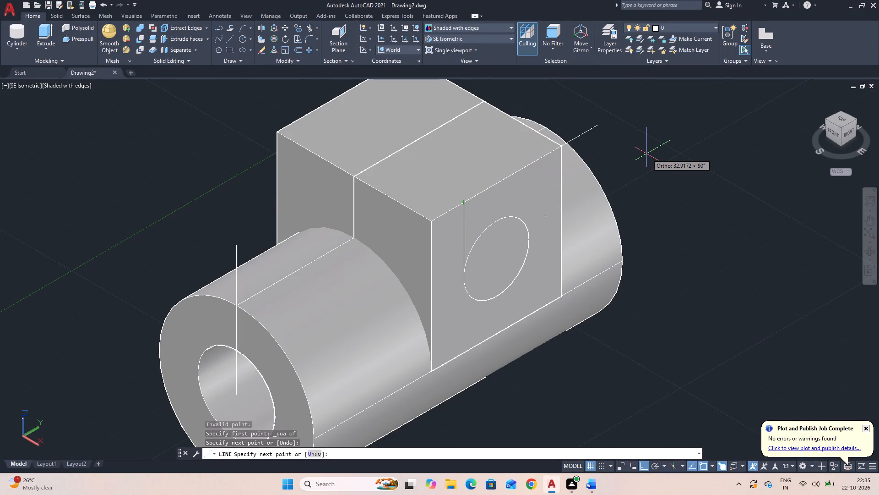
{"action": "type", "text": "18"}
{"action": "key", "text": "BackSpace"}
{"action": "key", "text": "6"}
{"action": "key", "text": "Return"}
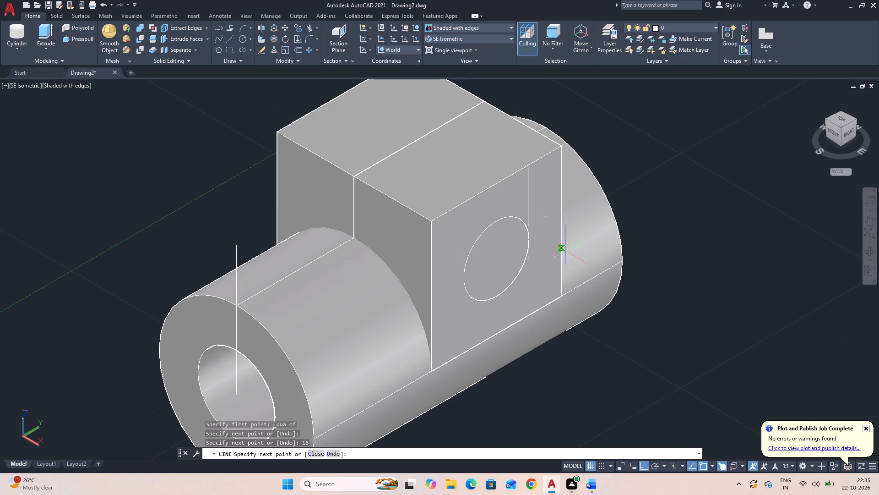
{"action": "right_click", "coordinate": [642, 236], "text": "shift"}
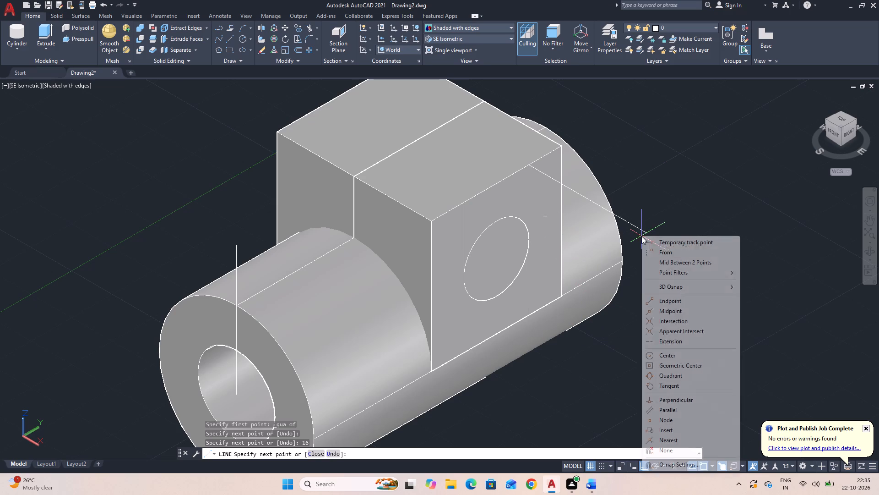
{"action": "left_click", "coordinate": [667, 376]}
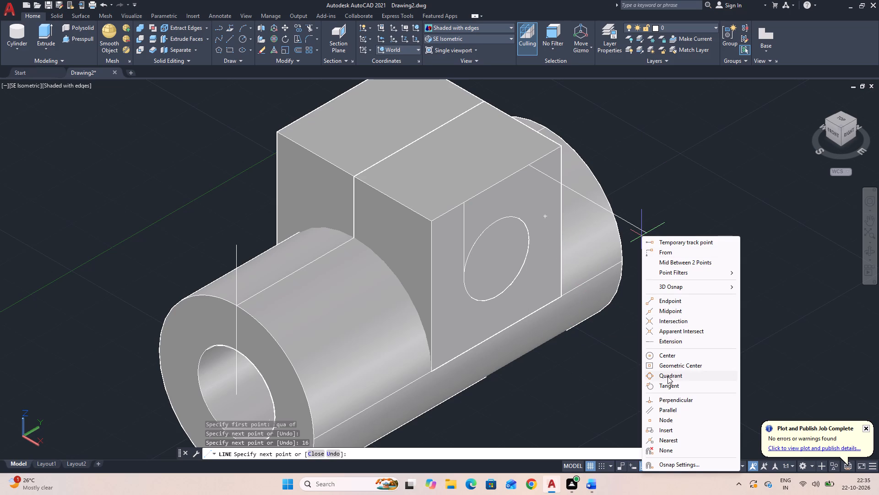
{"action": "left_click", "coordinate": [530, 240]}
{"action": "key", "text": "Escape"}
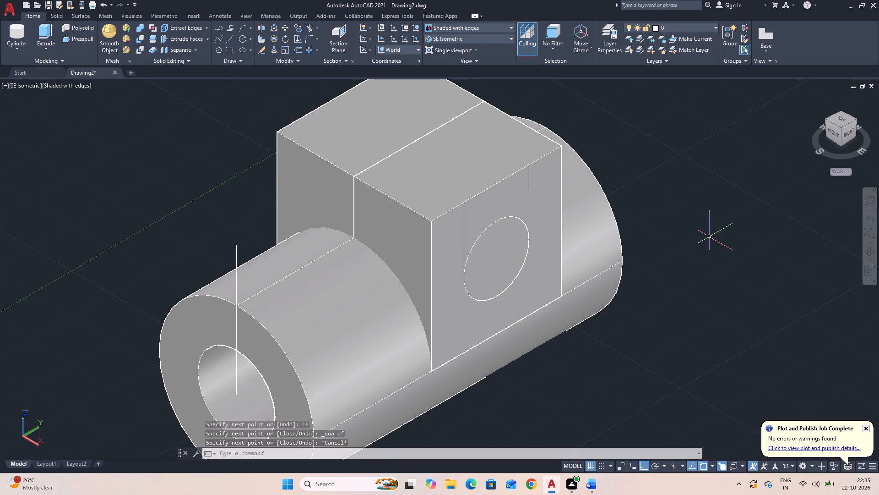
Subtract the radius-8 cross cylinder from the bored cylinder and both block halves.
{"action": "type", "text": "SU"}
{"action": "key", "text": "space"}
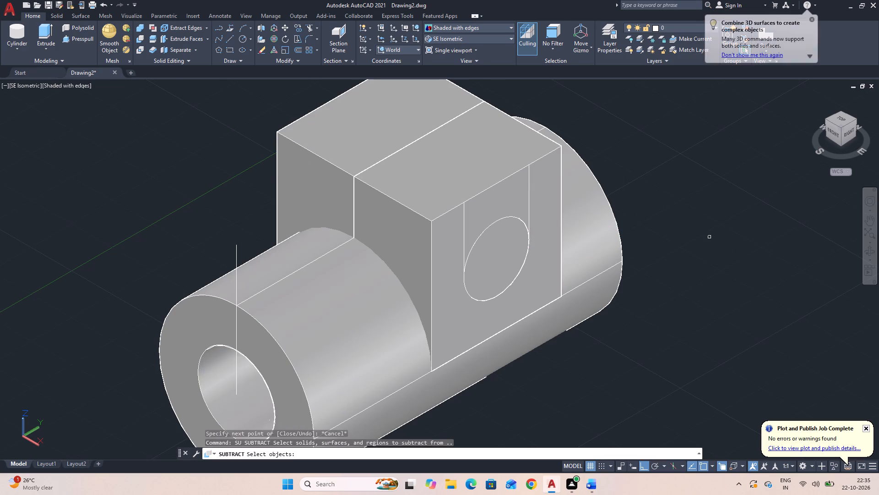
{"action": "left_click", "coordinate": [364, 349]}
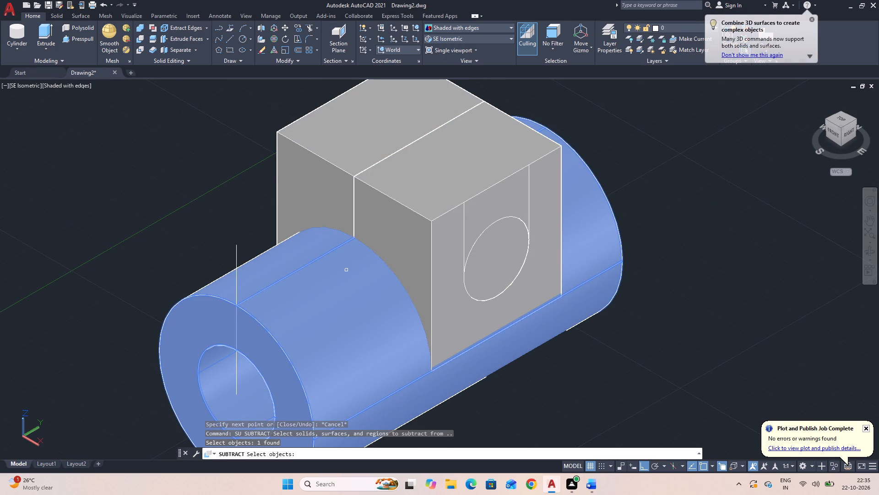
{"action": "left_click", "coordinate": [334, 174]}
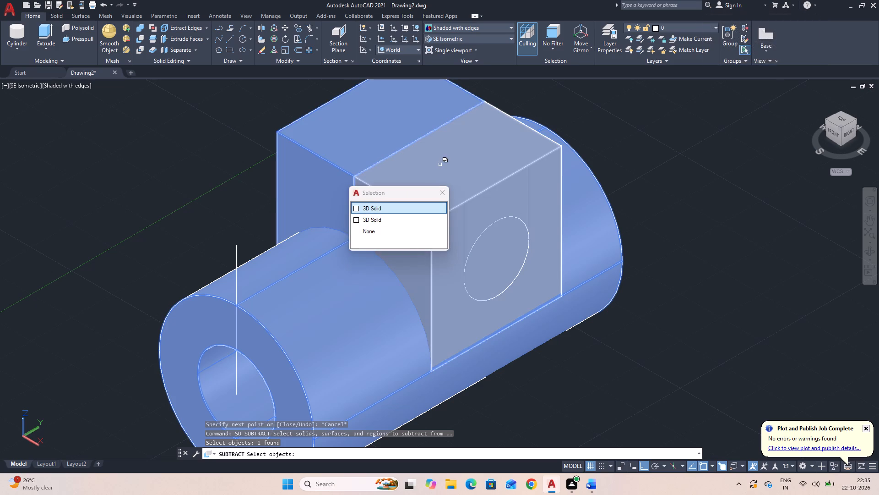
{"action": "left_click", "coordinate": [440, 165]}
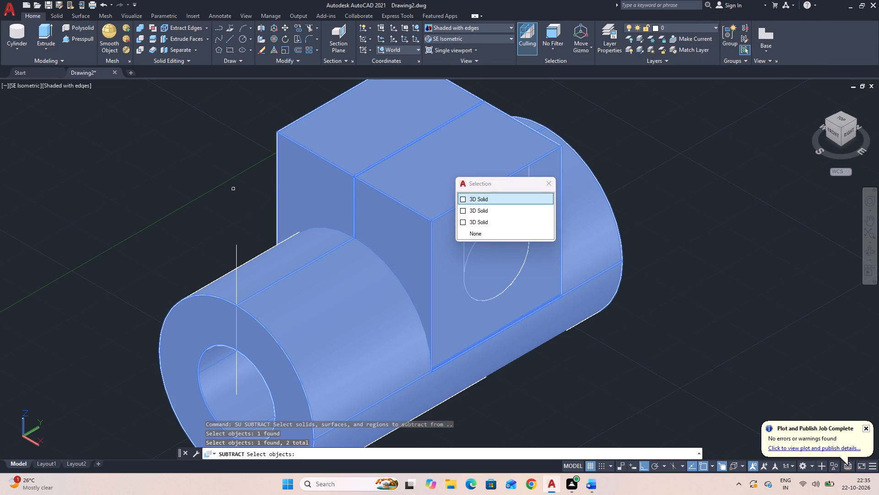
{"action": "key", "text": "space"}
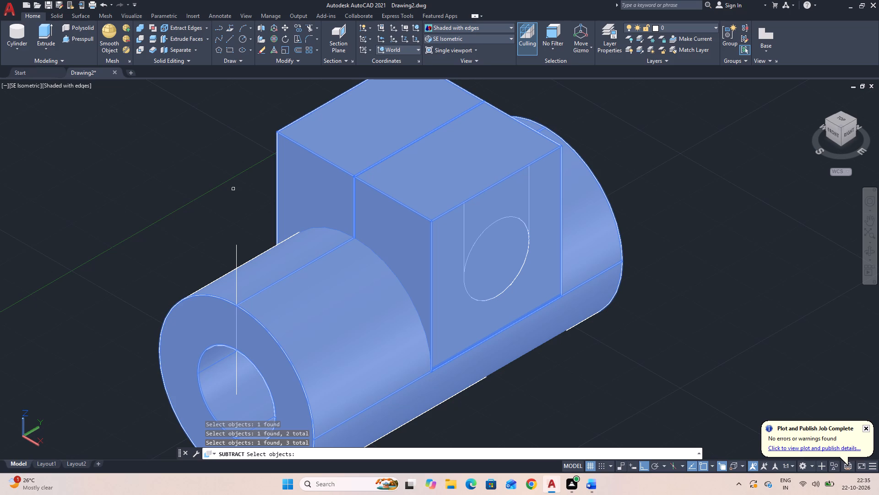
{"action": "key", "text": "space"}
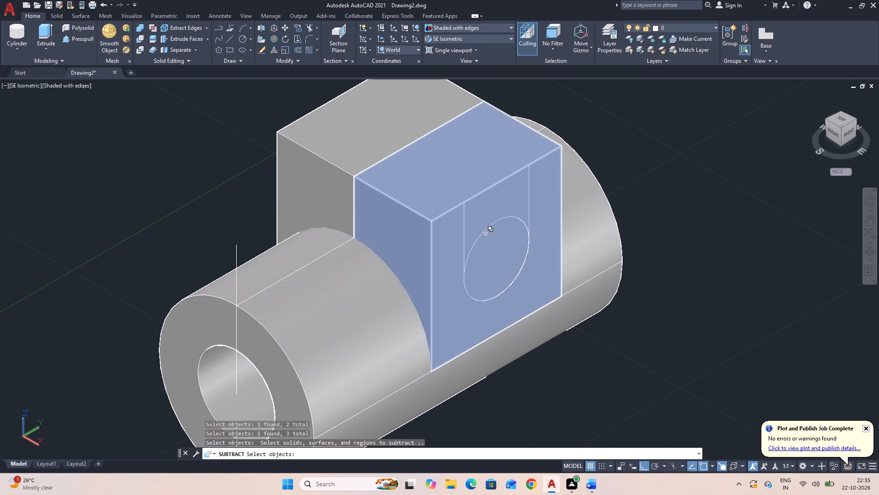
{"action": "left_click", "coordinate": [501, 264]}
{"action": "left_click", "coordinate": [535, 308]}
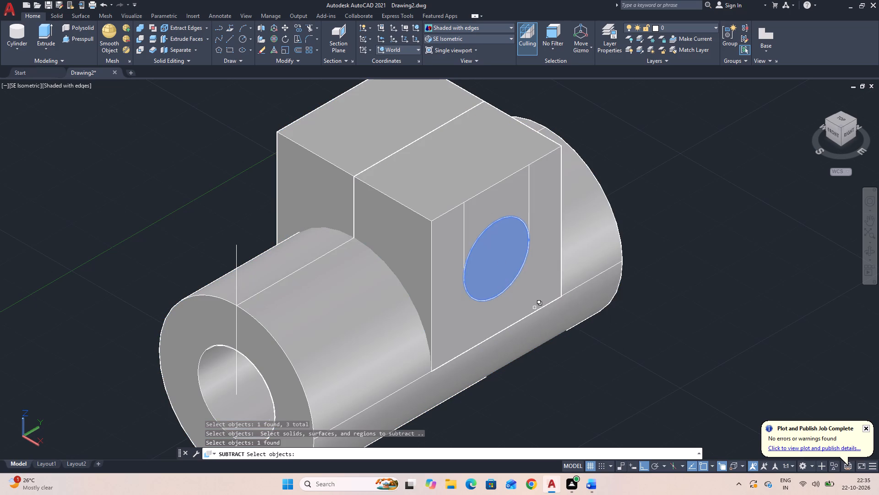
{"action": "key", "text": "Return"}
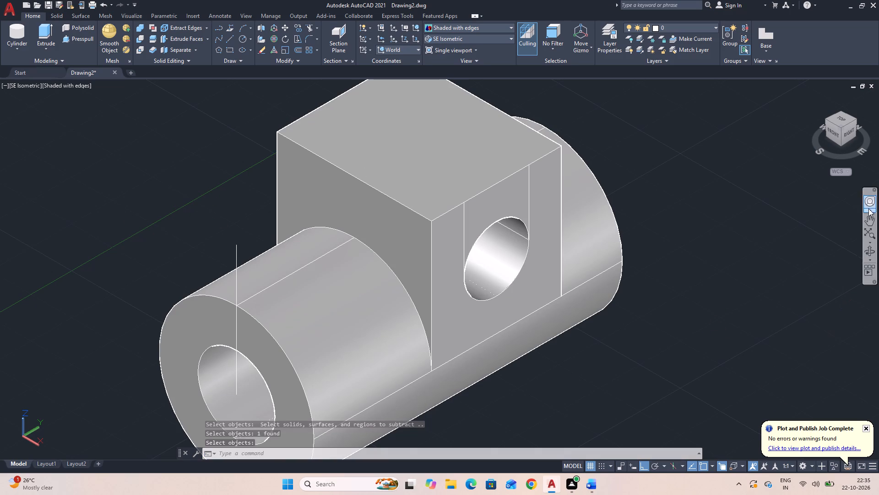
Presspull the bounded area between the cross hole and the block's top edge through the block to open the round-bottomed slot.
{"action": "left_click", "coordinate": [870, 249]}
{"action": "left_click_drag", "start_coordinate": [753, 282], "coordinate": [656, 202]}
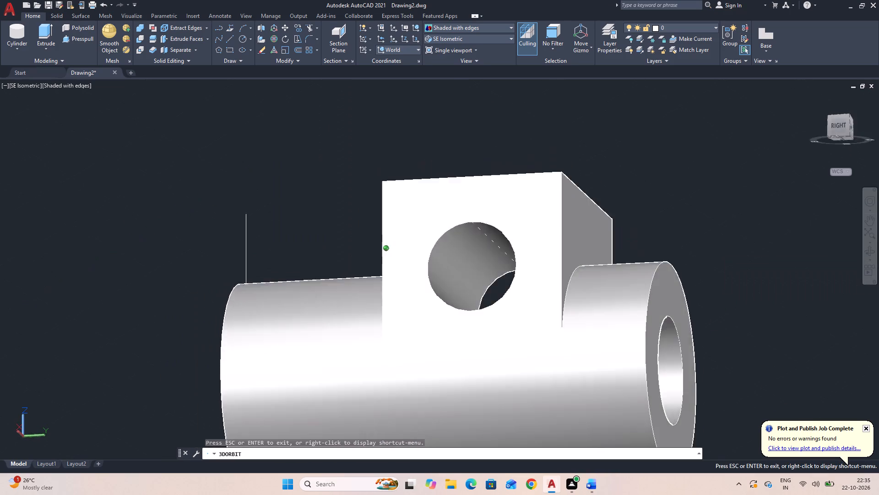
{"action": "left_click_drag", "start_coordinate": [656, 202], "coordinate": [758, 302]}
{"action": "left_click_drag", "start_coordinate": [748, 305], "coordinate": [684, 276]}
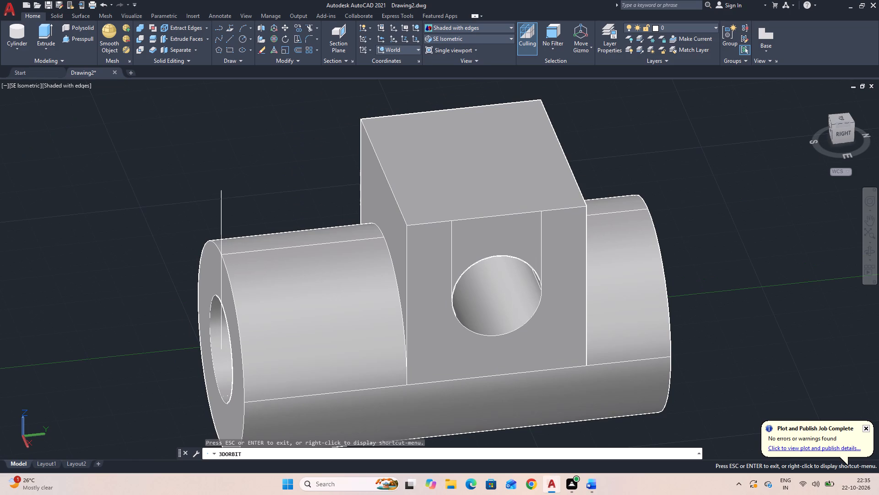
{"action": "left_click", "coordinate": [79, 37]}
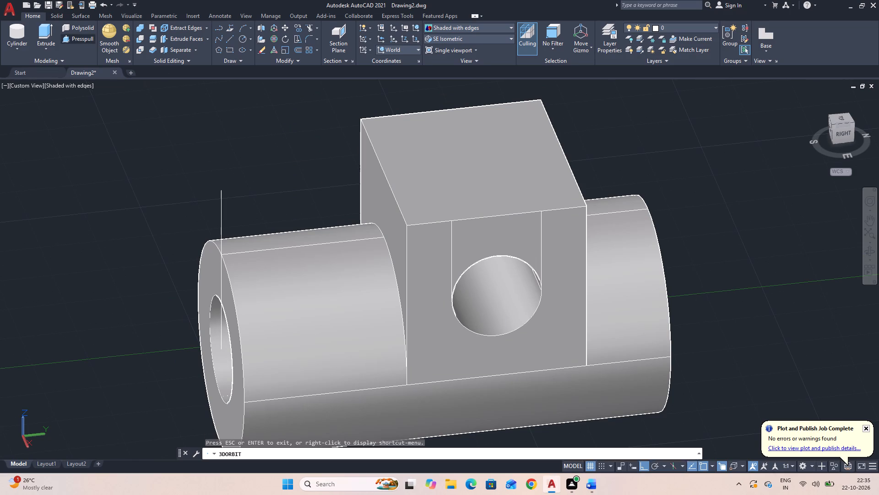
{"action": "left_click", "coordinate": [489, 237]}
{"action": "left_click", "coordinate": [406, 96]}
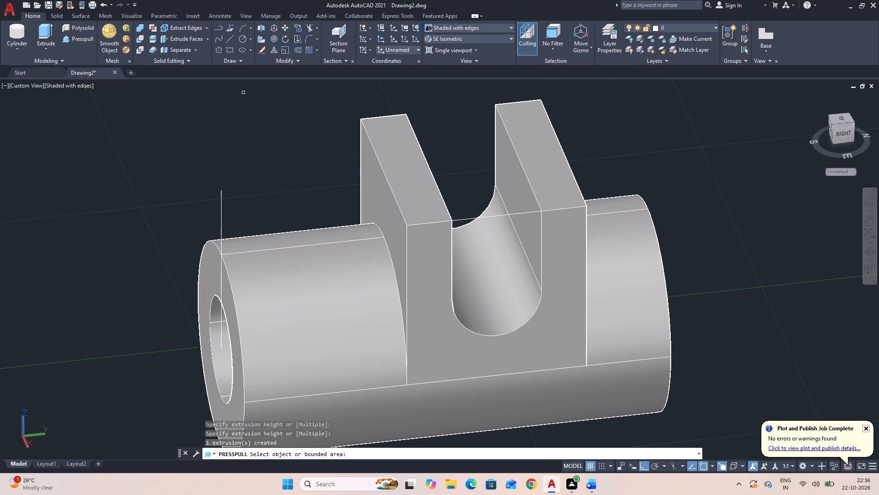
{"action": "key", "text": "Escape"}
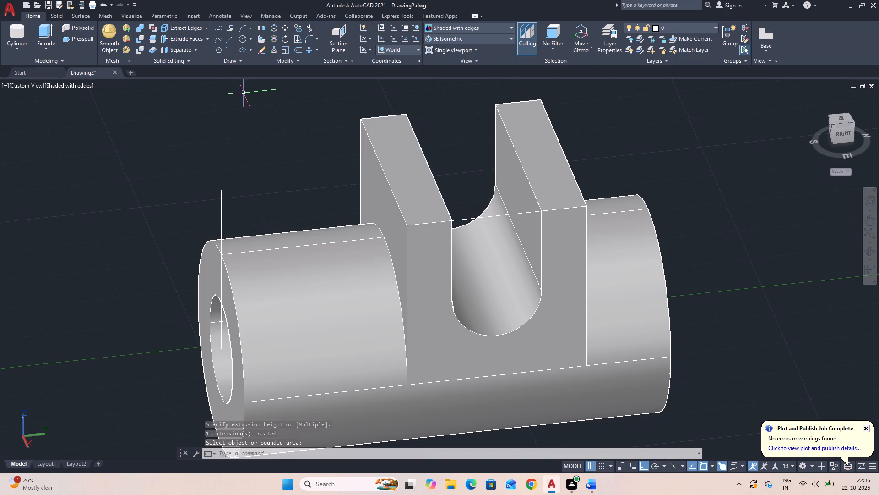
Delete the leftover line across the slot's top opening and the stray vertical line at the cylinder's front end.
{"action": "left_click", "coordinate": [466, 219]}
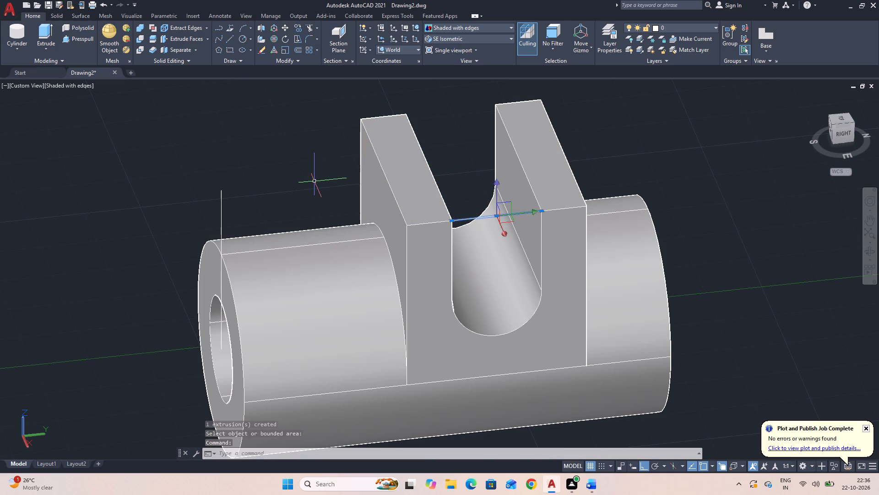
{"action": "key", "text": "Delete"}
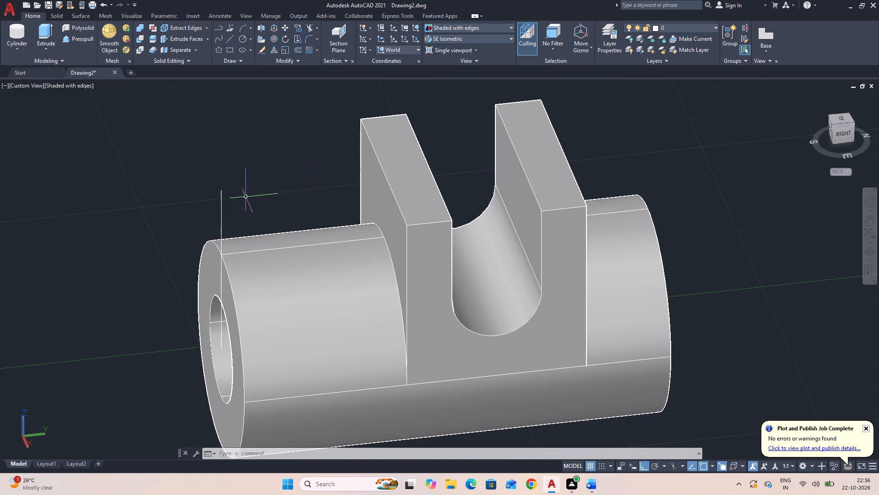
{"action": "left_click", "coordinate": [220, 198]}
{"action": "key", "text": "Delete"}
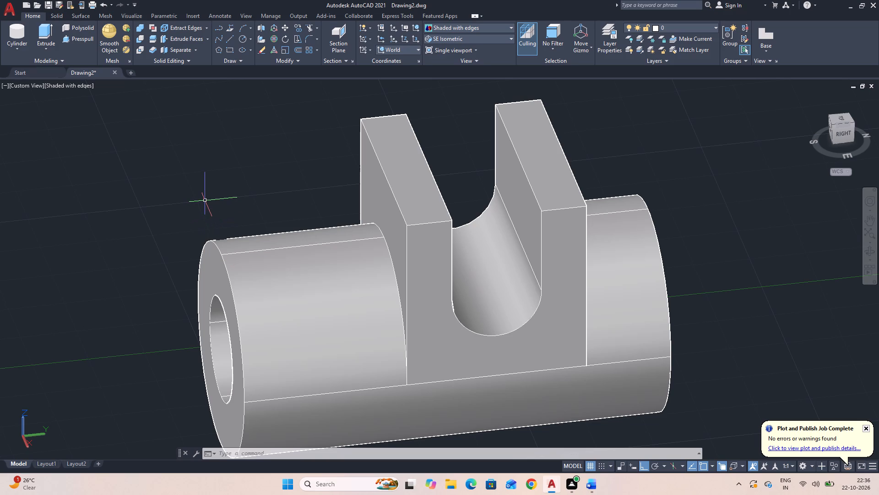
Fillet the outer top edge of the block half farther from the cylinder's front end at radius 10.
{"action": "type", "text": "FILL"}
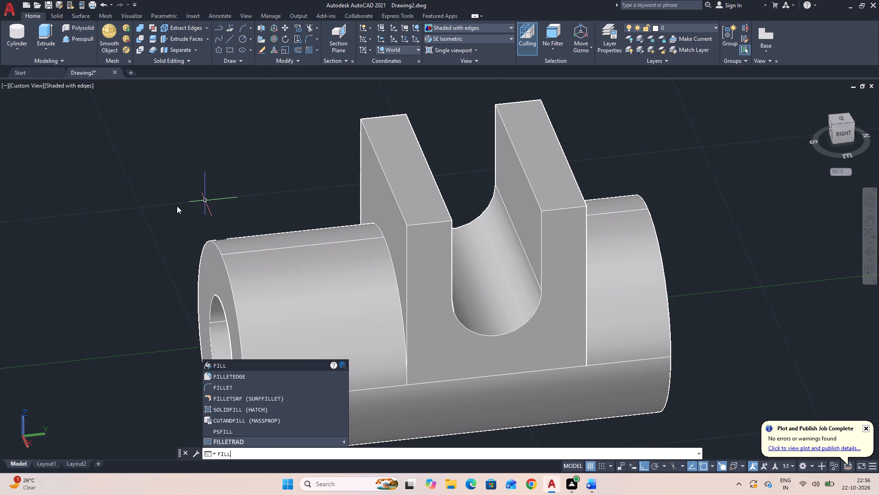
{"action": "left_click", "coordinate": [230, 379]}
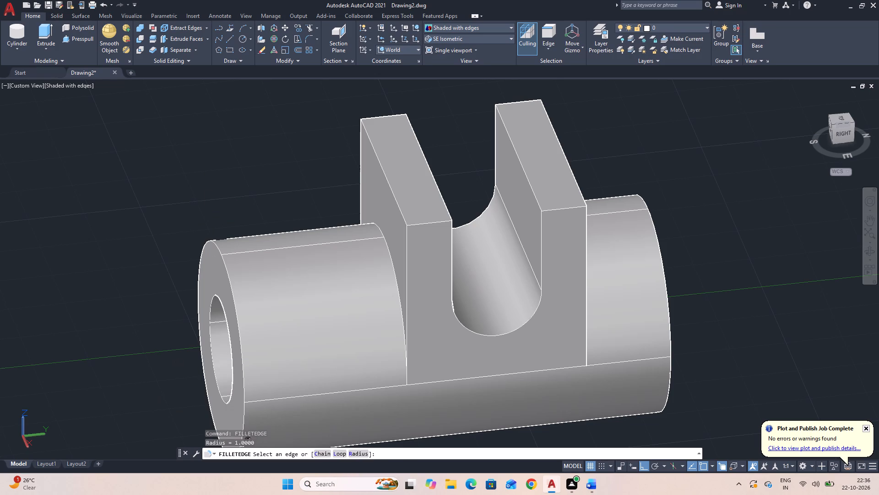
{"action": "left_click", "coordinate": [361, 454]}
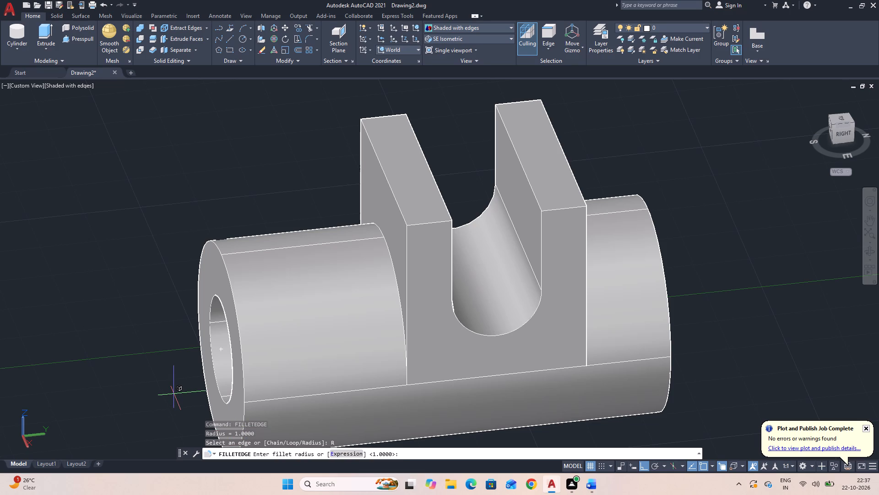
{"action": "type", "text": "10"}
{"action": "key", "text": "Return"}
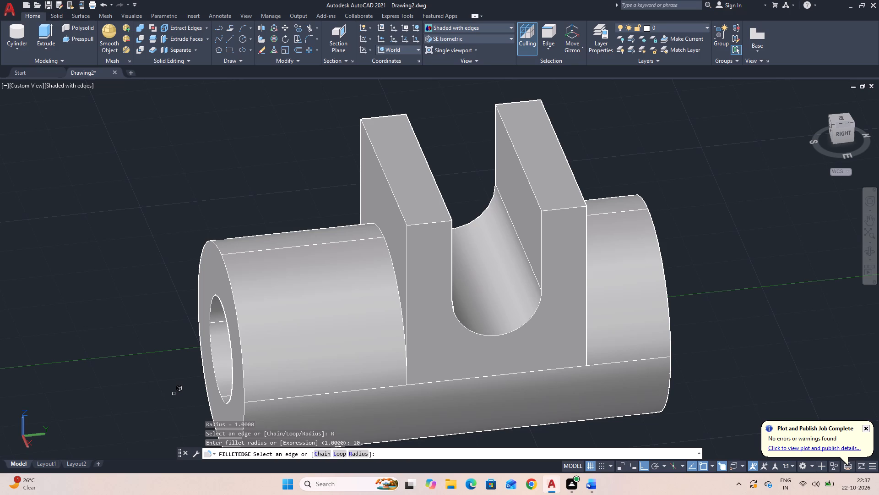
{"action": "left_click", "coordinate": [570, 169]}
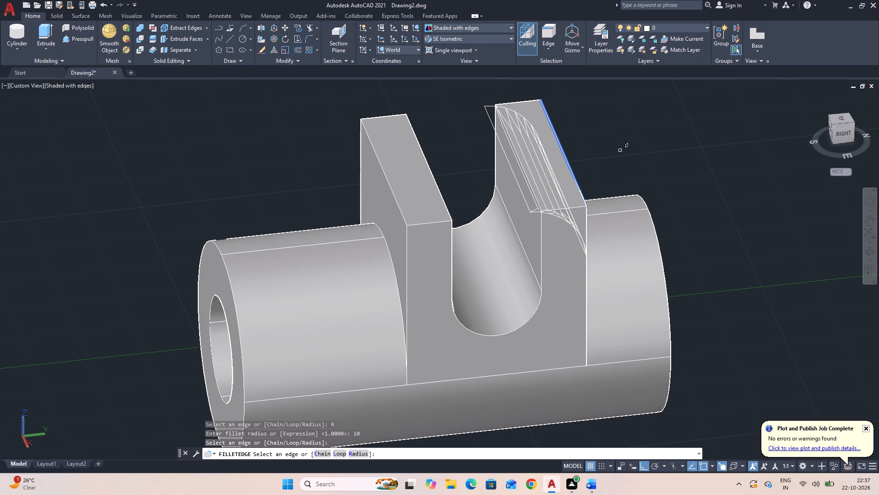
{"action": "key", "text": "Return"}
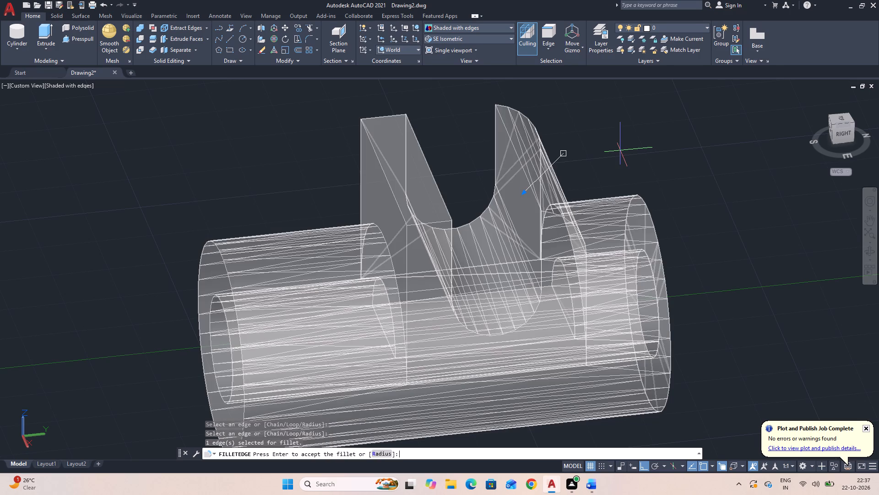
{"action": "key", "text": "Return"}
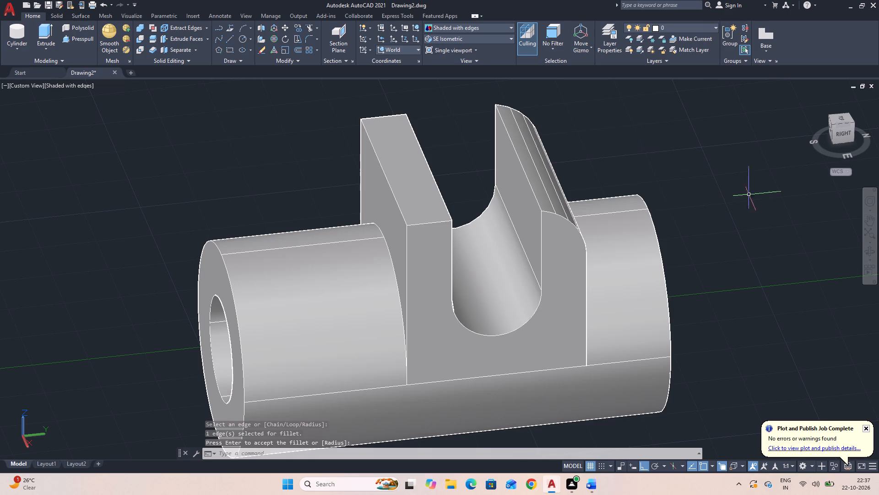
Fillet the outer top edge of the other block half, nearer the cylinder's front end, at radius 10.
{"action": "left_click", "coordinate": [875, 253]}
{"action": "left_click_drag", "start_coordinate": [847, 267], "coordinate": [819, 274]}
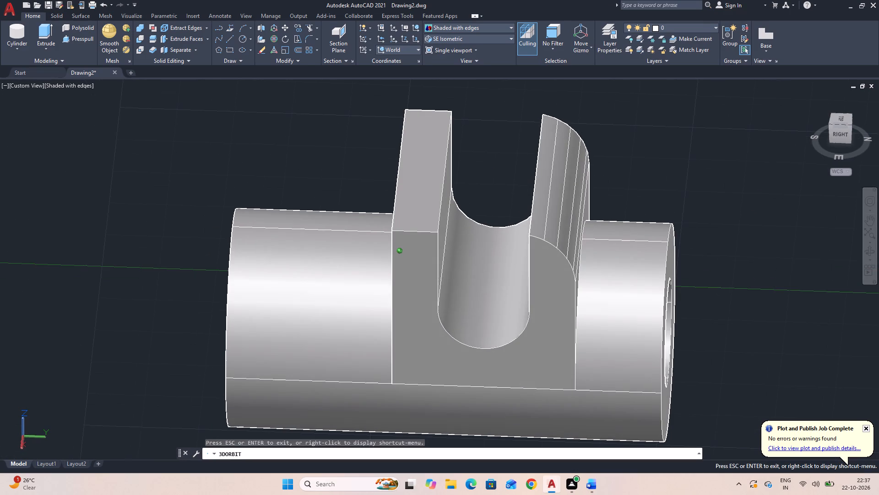
{"action": "left_click_drag", "start_coordinate": [819, 274], "coordinate": [787, 258]}
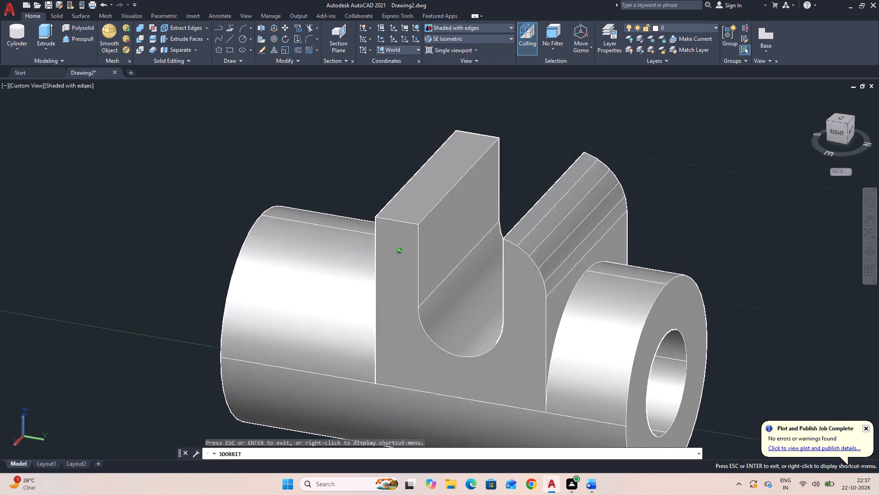
{"action": "left_click_drag", "start_coordinate": [787, 258], "coordinate": [820, 242]}
{"action": "left_click_drag", "start_coordinate": [777, 253], "coordinate": [780, 253]}
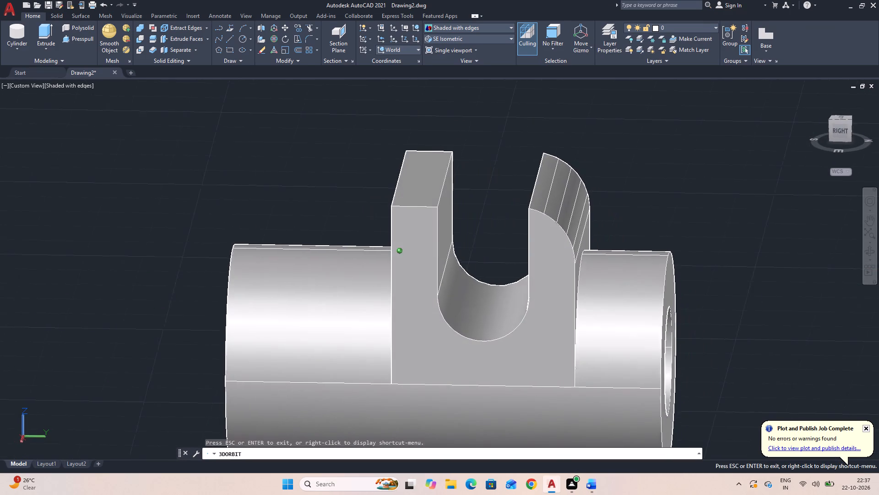
{"action": "left_click_drag", "start_coordinate": [780, 253], "coordinate": [796, 259]}
{"action": "left_click_drag", "start_coordinate": [764, 262], "coordinate": [785, 257]}
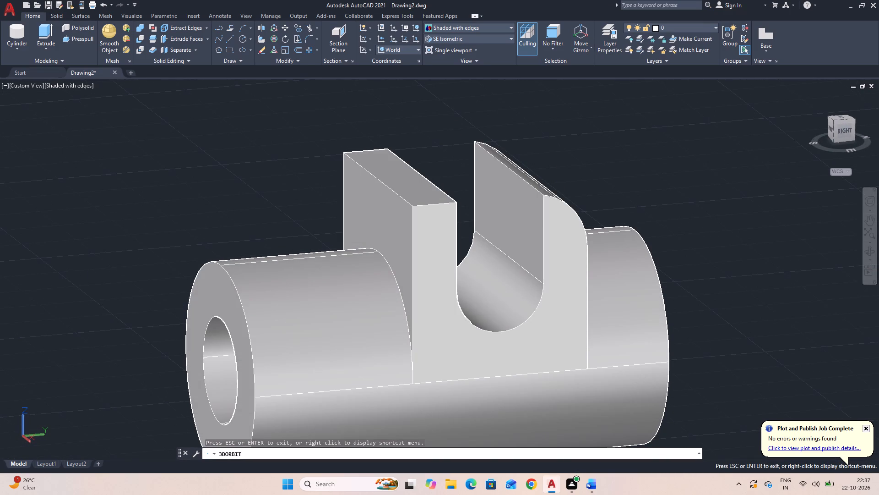
{"action": "key", "text": "Escape"}
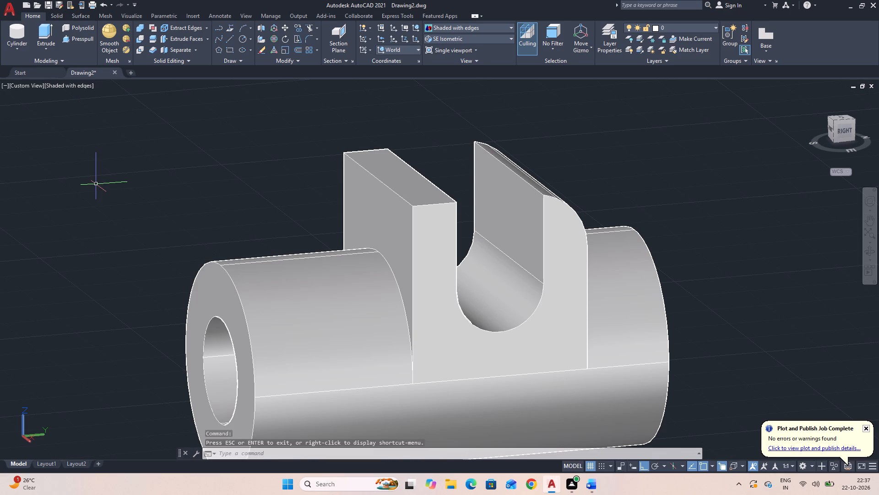
{"action": "key", "text": "f"}
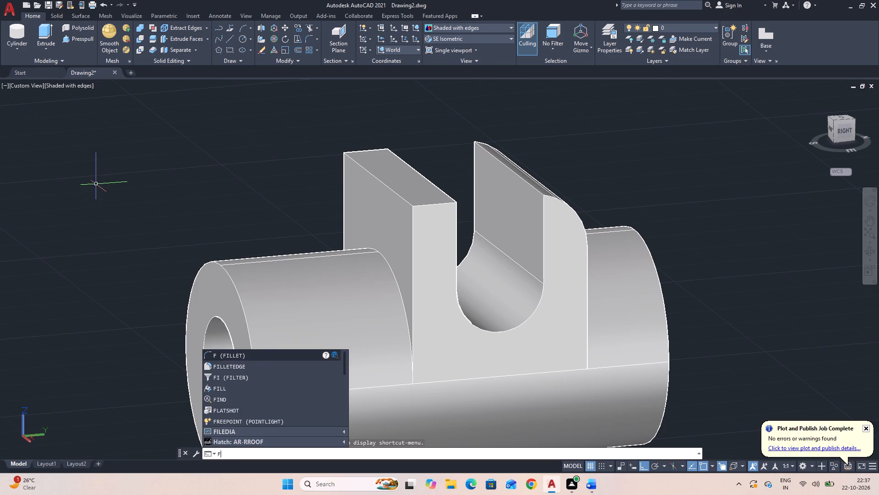
{"action": "type", "text": "ILL"}
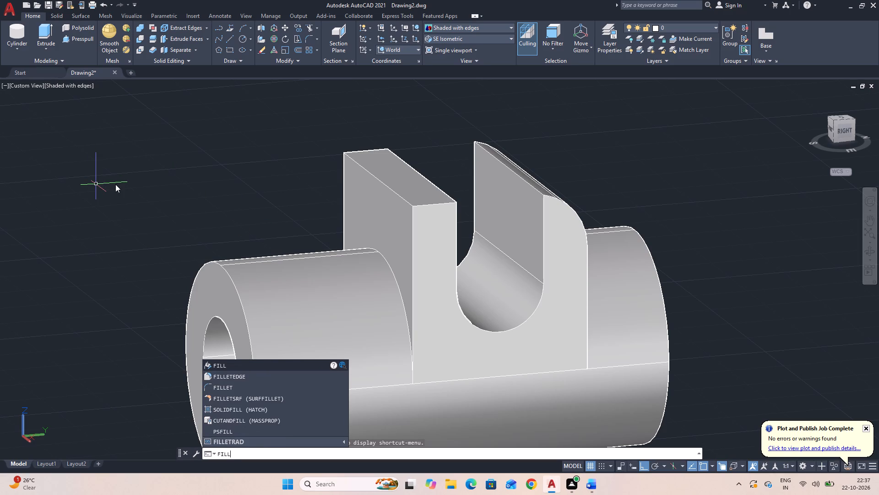
{"action": "left_click", "coordinate": [228, 375]}
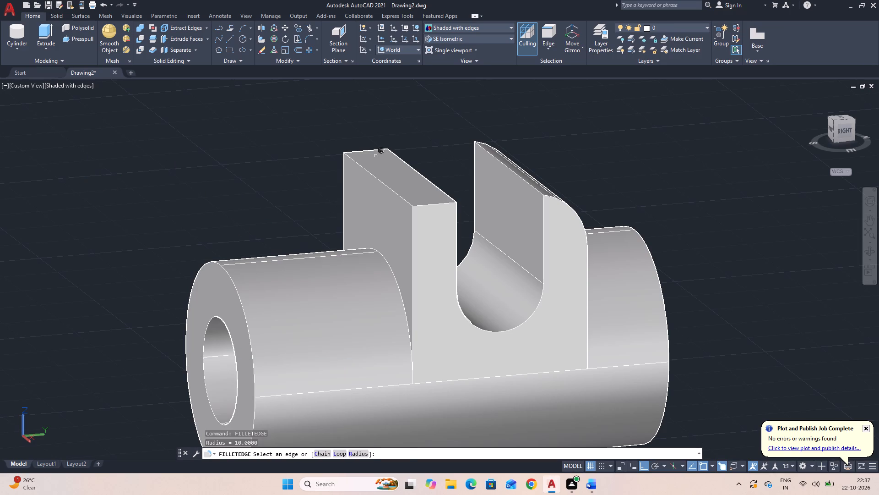
{"action": "left_click", "coordinate": [378, 179]}
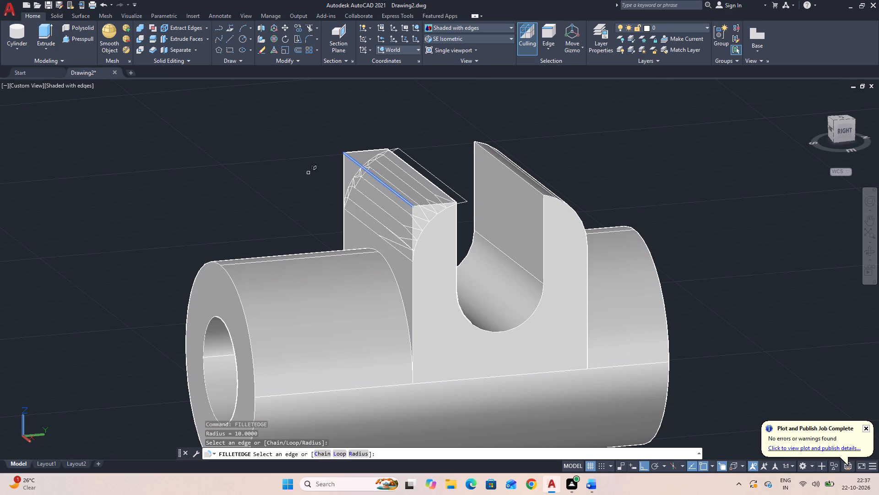
{"action": "key", "text": "Return"}
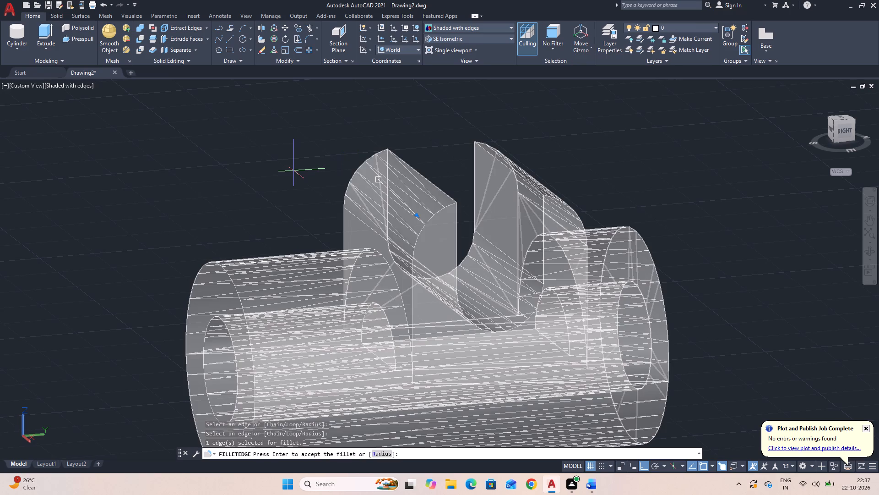
{"action": "key", "text": "Return"}
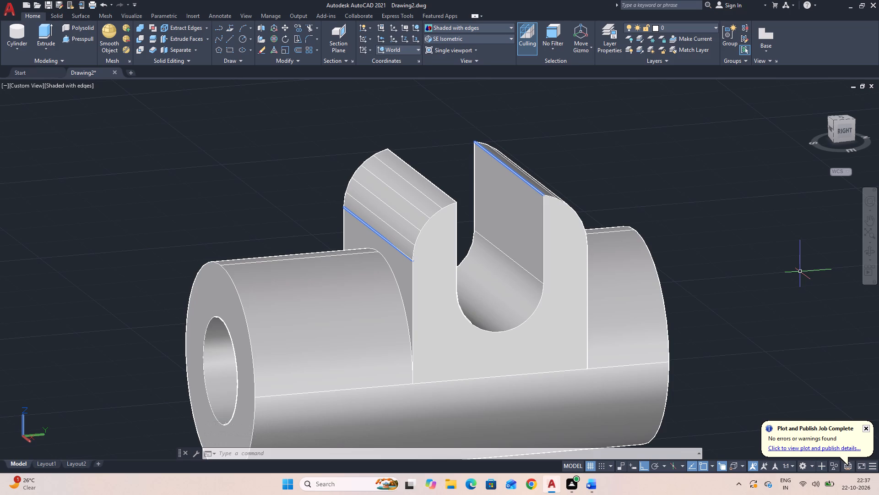
Examine the filleted block halves and the round-bottomed slot from several angles.
{"action": "left_click", "coordinate": [869, 251]}
{"action": "left_click_drag", "start_coordinate": [787, 260], "coordinate": [784, 231]}
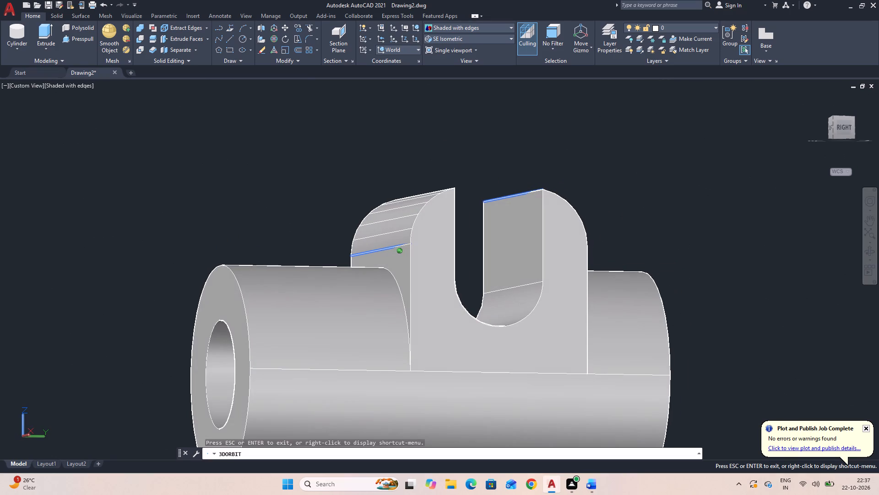
{"action": "left_click_drag", "start_coordinate": [784, 231], "coordinate": [807, 291]}
{"action": "middle_click_drag", "start_coordinate": [725, 311], "coordinate": [695, 274]}
{"action": "scroll", "coordinate": [691, 275], "scroll_direction": "down", "scroll_amount": 2}
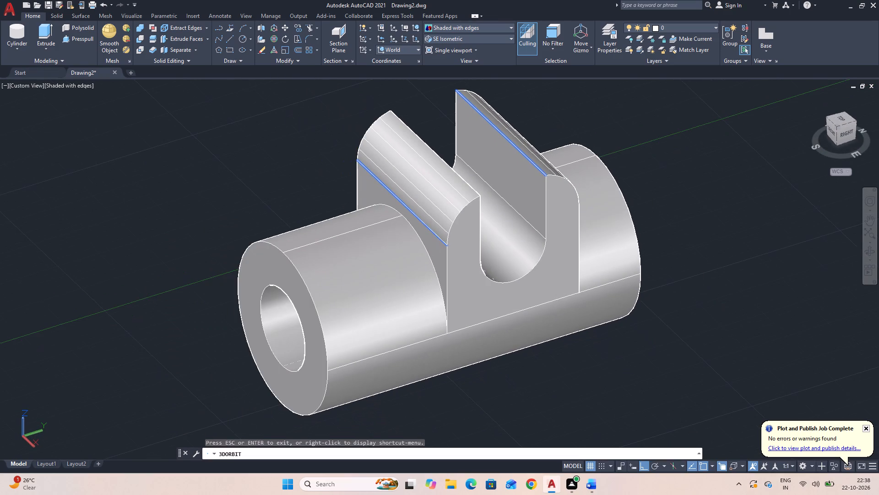
{"action": "scroll", "coordinate": [689, 290], "scroll_direction": "down", "scroll_amount": 1}
{"action": "key", "text": "Escape"}
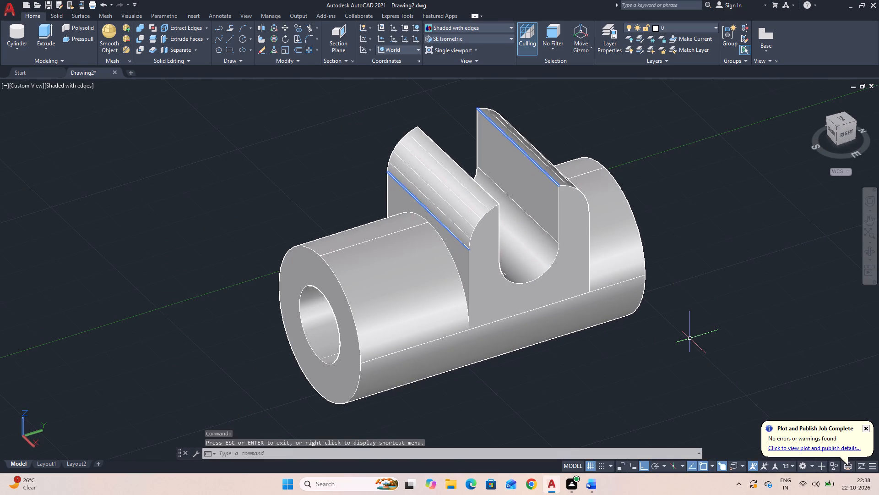
{"action": "left_click_drag", "start_coordinate": [660, 369], "coordinate": [656, 368]}
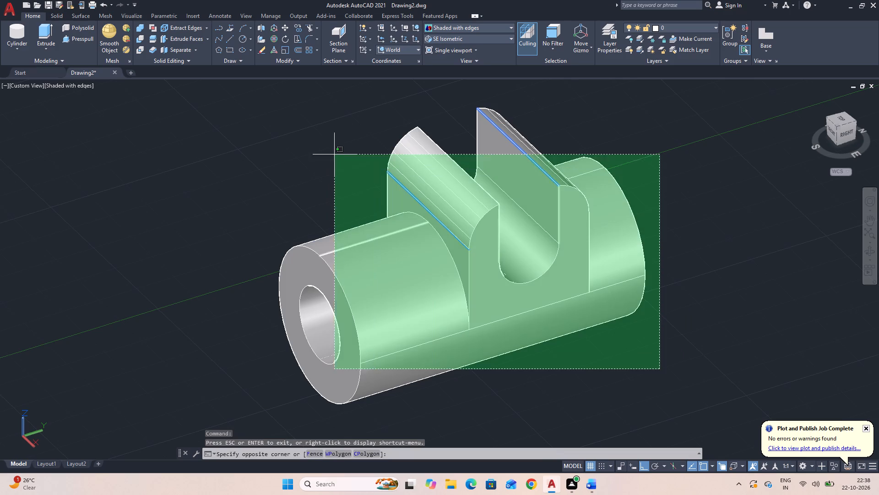
{"action": "left_click", "coordinate": [325, 151]}
{"action": "key", "text": "Escape"}
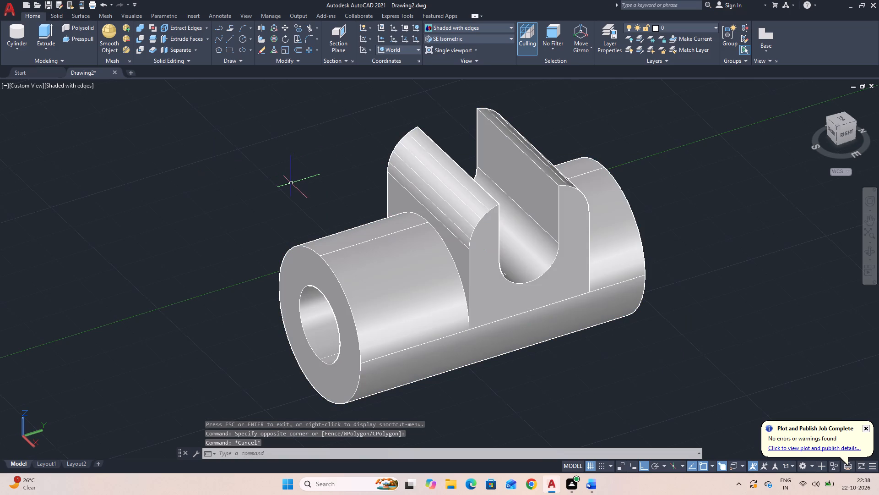
{"action": "middle_click_drag", "start_coordinate": [289, 183], "coordinate": [206, 181]}
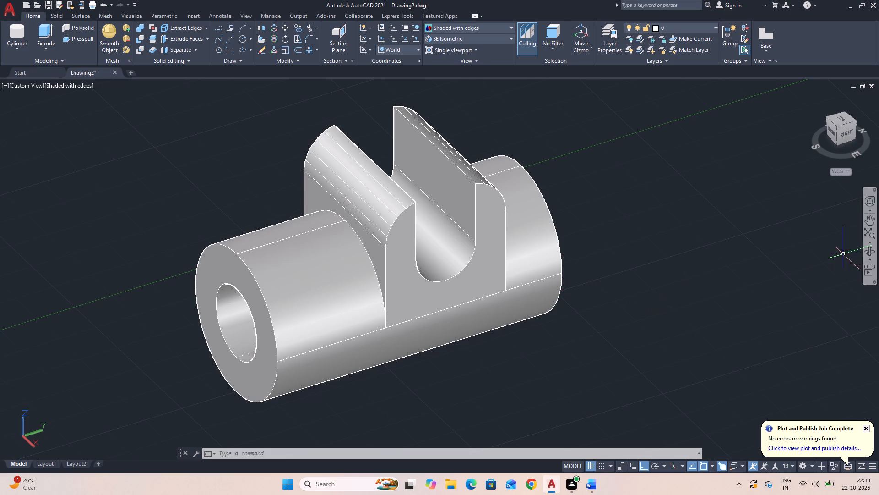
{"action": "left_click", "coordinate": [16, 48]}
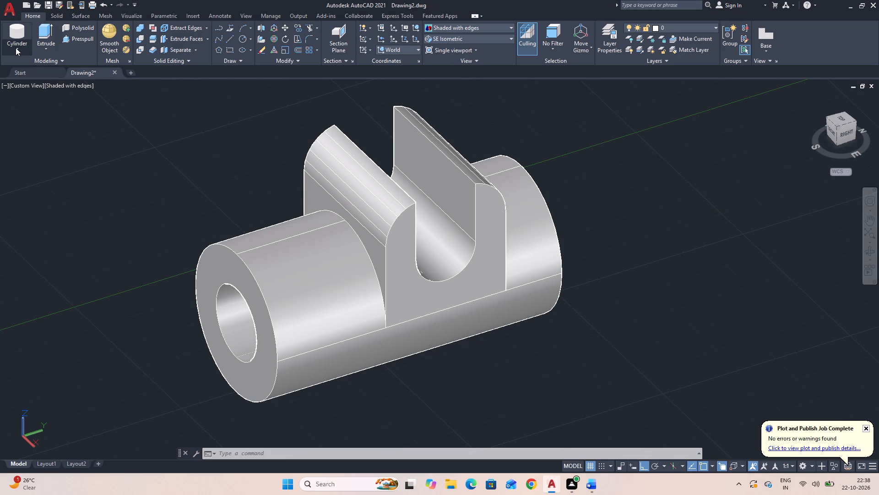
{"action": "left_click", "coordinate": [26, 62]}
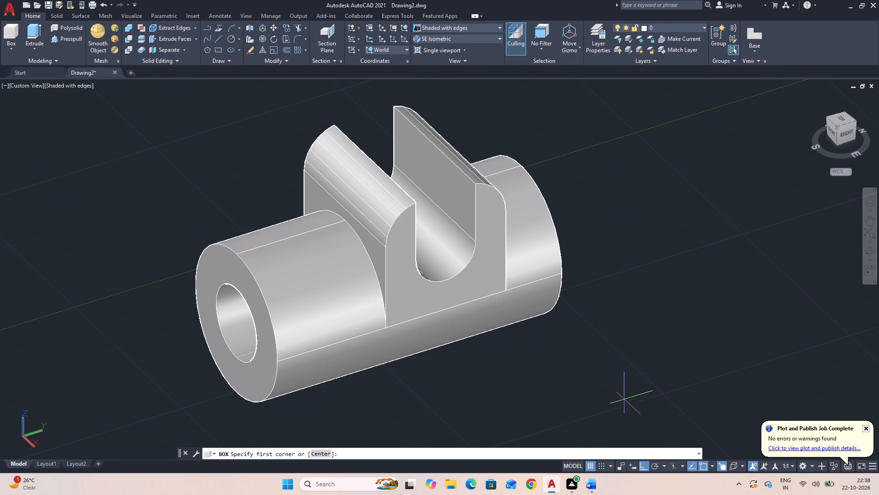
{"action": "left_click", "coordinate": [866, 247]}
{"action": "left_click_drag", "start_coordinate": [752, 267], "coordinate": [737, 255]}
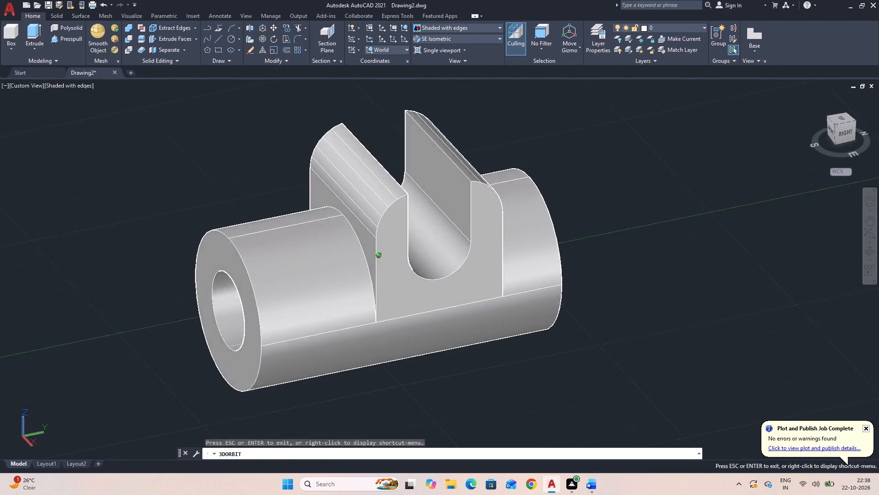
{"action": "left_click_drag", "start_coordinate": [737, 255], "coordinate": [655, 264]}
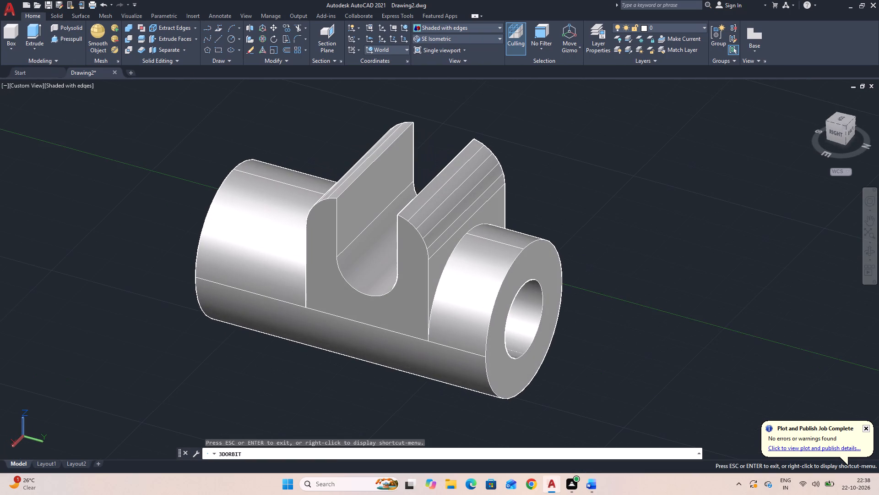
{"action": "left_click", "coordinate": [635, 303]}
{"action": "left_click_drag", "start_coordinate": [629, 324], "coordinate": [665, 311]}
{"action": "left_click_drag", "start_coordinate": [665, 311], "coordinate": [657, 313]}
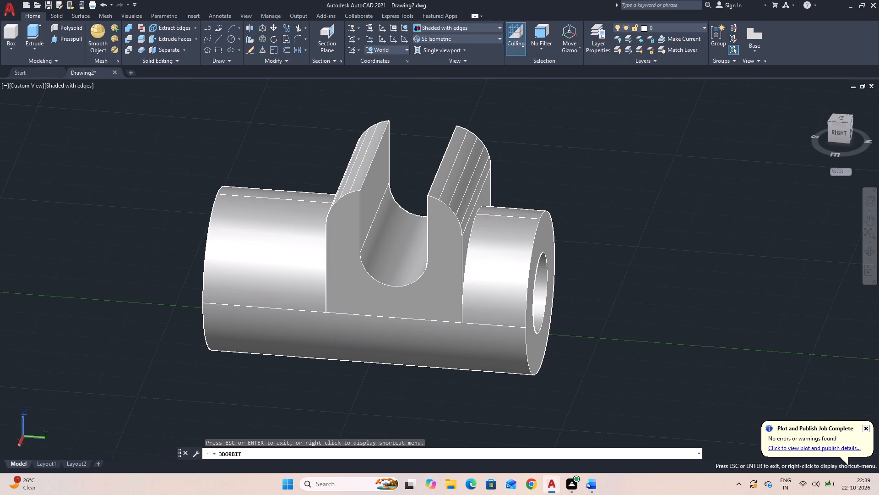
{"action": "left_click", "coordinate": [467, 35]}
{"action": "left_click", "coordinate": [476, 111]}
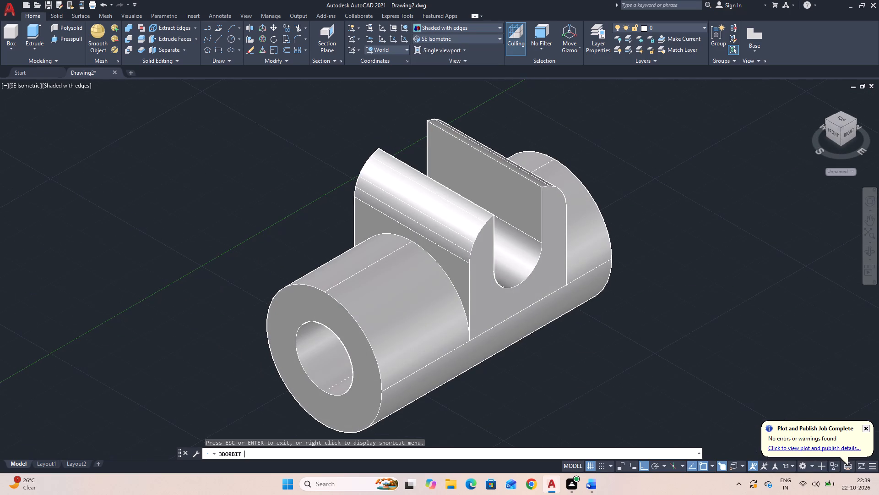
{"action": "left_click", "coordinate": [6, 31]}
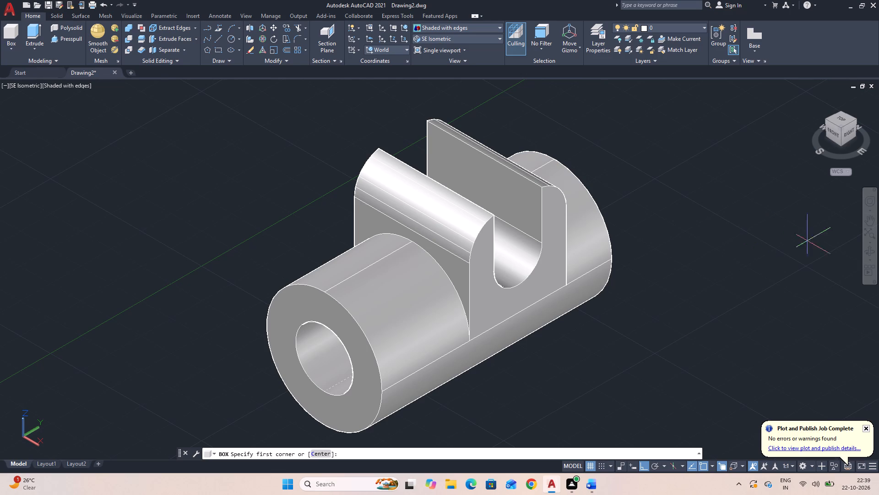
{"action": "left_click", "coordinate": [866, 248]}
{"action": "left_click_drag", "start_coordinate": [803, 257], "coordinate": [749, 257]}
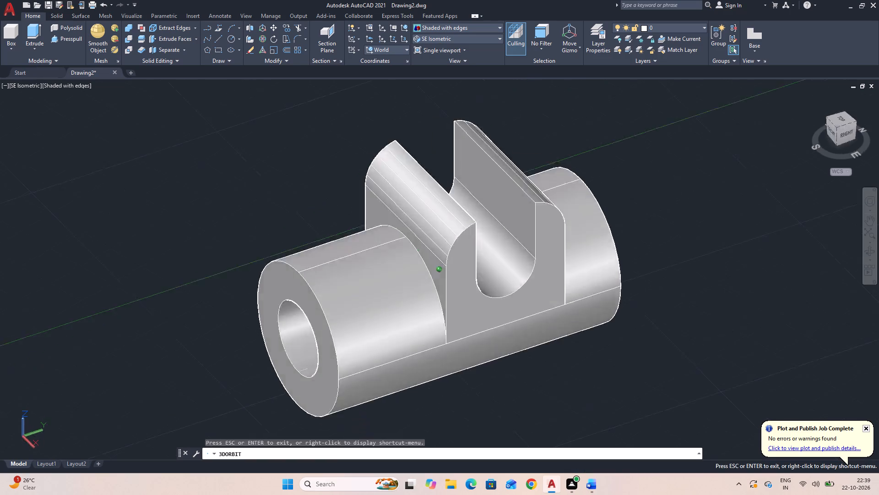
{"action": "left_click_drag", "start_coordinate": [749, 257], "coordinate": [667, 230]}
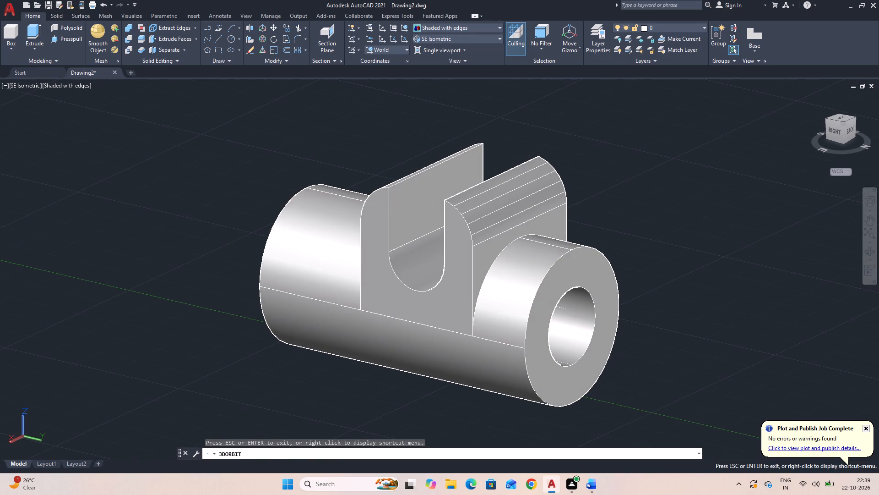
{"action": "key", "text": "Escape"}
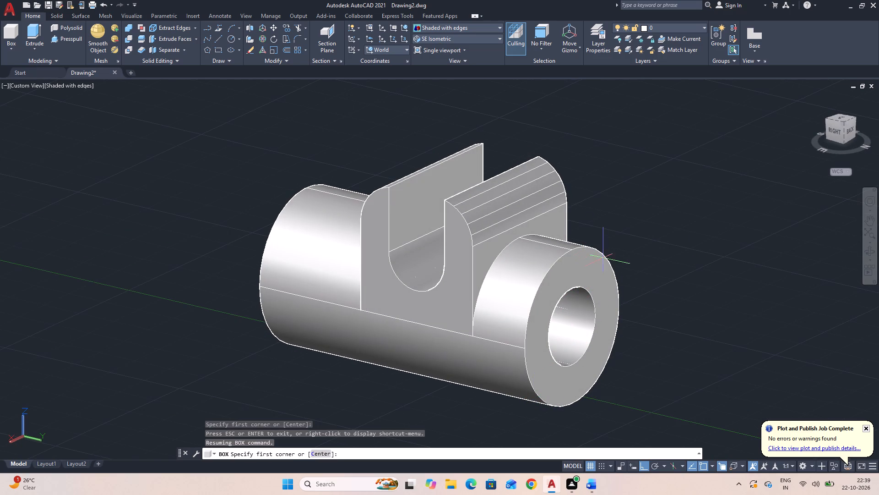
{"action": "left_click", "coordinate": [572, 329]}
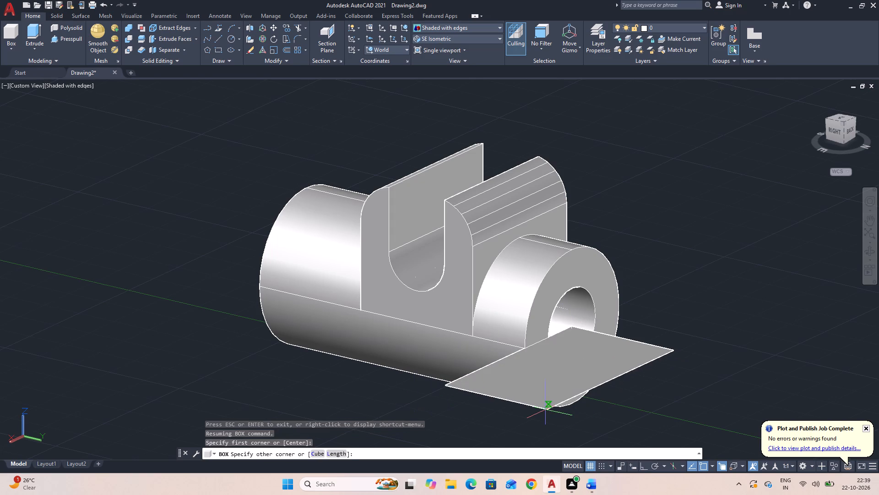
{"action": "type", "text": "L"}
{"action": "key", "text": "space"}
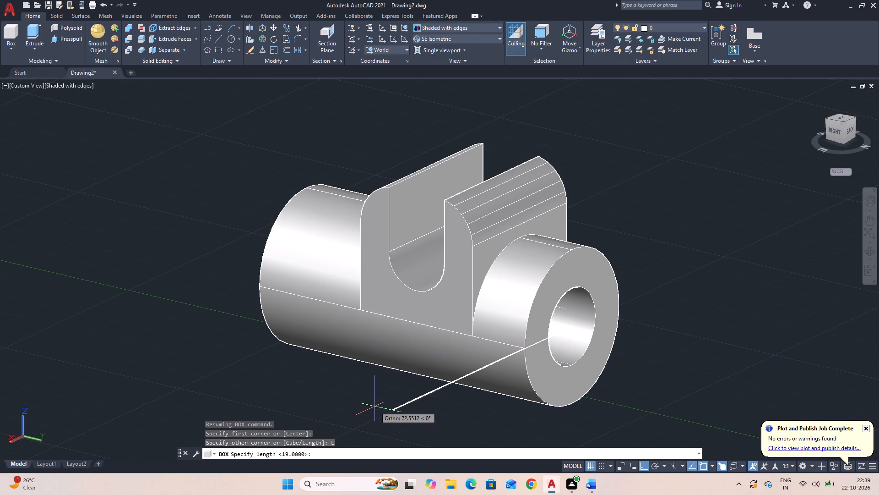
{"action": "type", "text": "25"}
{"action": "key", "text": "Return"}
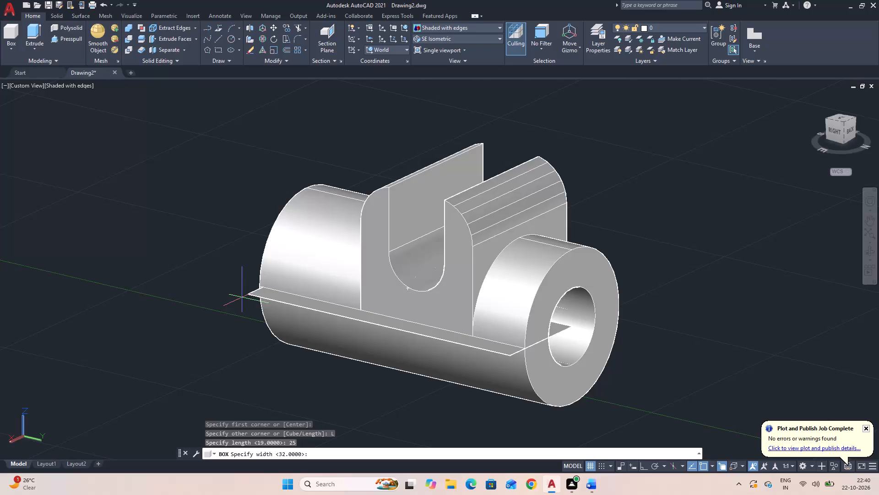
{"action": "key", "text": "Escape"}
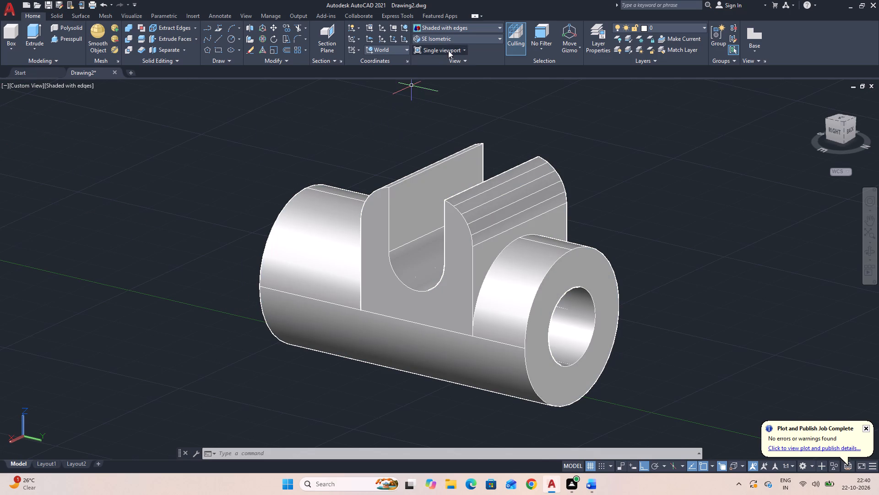
Examine the part from the SE isometric view around to the bored back end of the cylinder.
{"action": "left_click", "coordinate": [450, 36]}
{"action": "left_click", "coordinate": [462, 109]}
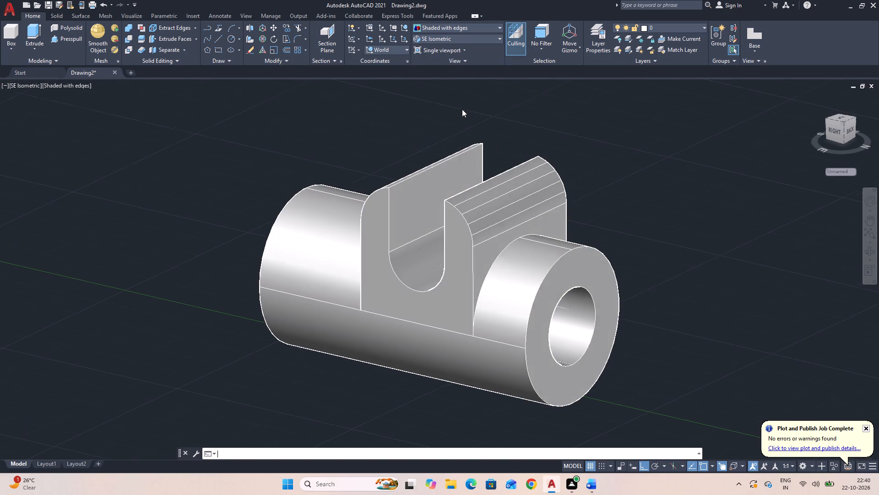
{"action": "middle_click_drag", "start_coordinate": [668, 253], "coordinate": [621, 255]}
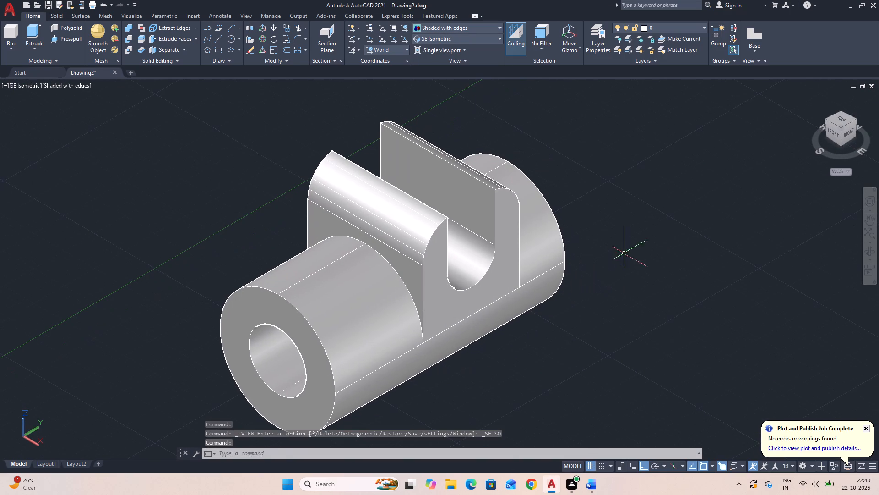
{"action": "left_click", "coordinate": [748, 246]}
{"action": "left_click", "coordinate": [853, 253]}
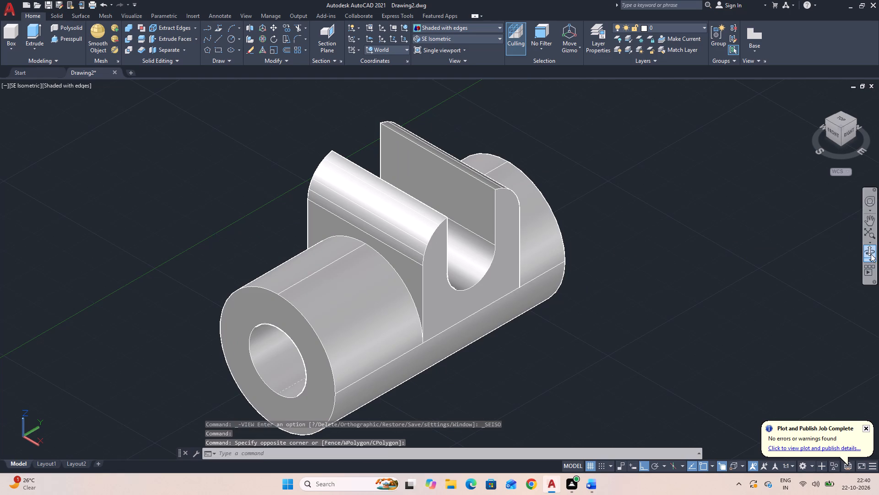
{"action": "left_click", "coordinate": [871, 254]}
{"action": "left_click_drag", "start_coordinate": [782, 278], "coordinate": [707, 281]}
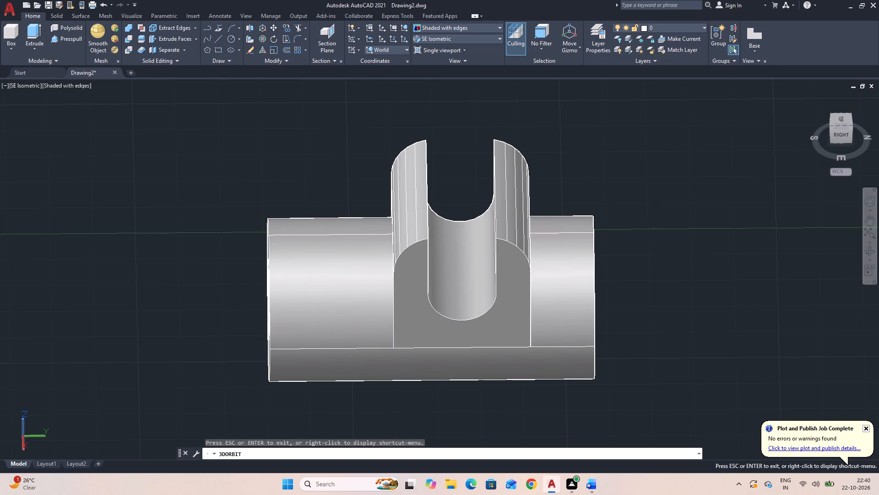
{"action": "left_click_drag", "start_coordinate": [787, 287], "coordinate": [711, 260]}
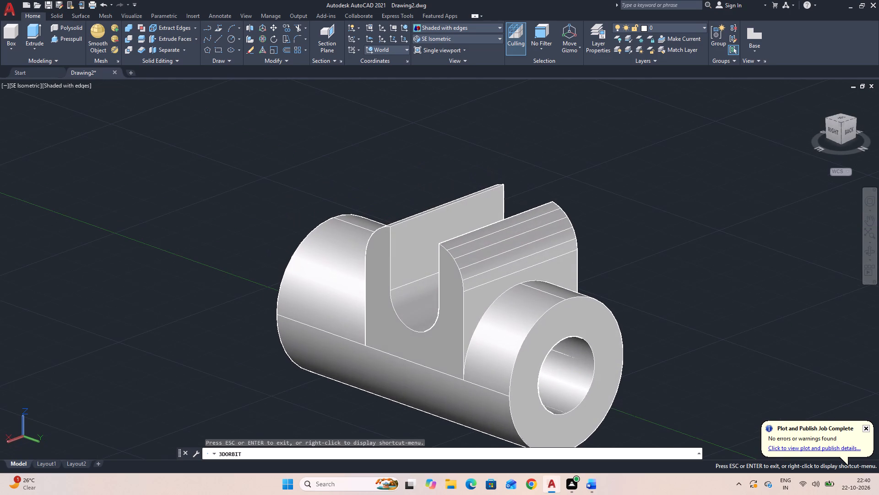
{"action": "middle_click_drag", "start_coordinate": [724, 267], "coordinate": [722, 248]}
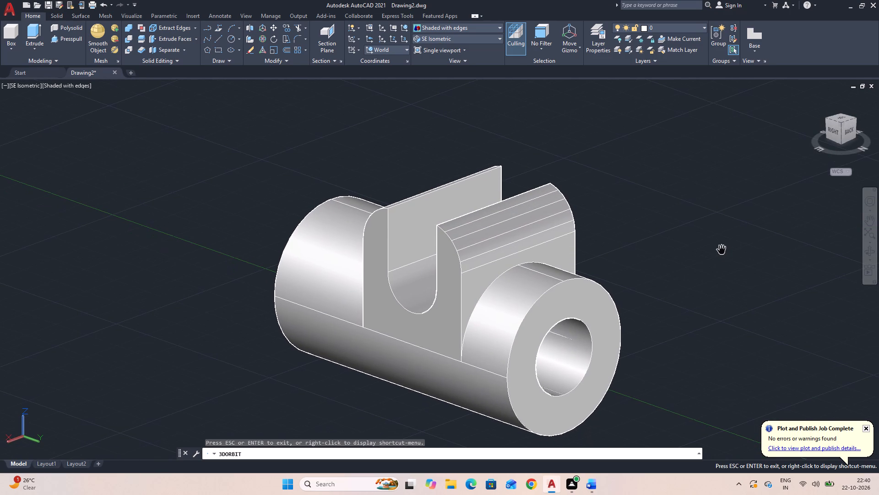
{"action": "key", "text": "Escape"}
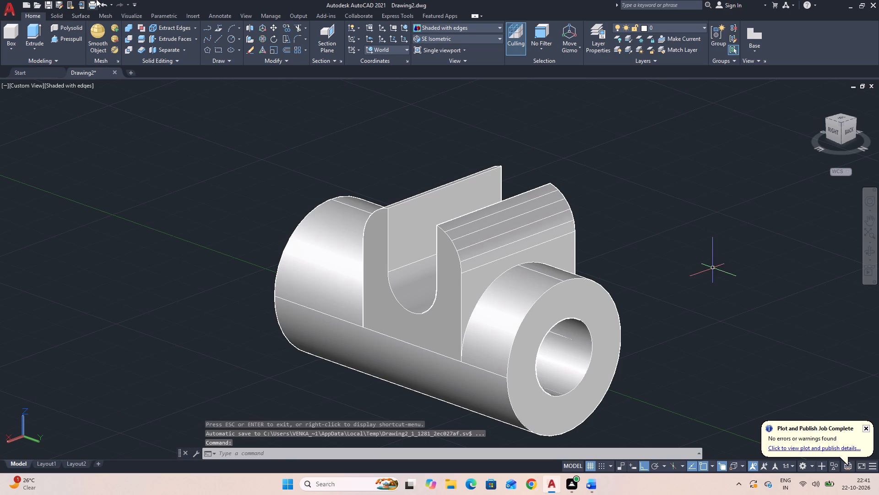
Create a box on the cylinder's back end, starting 19 from the bore centre and spanning the cylinder's diameter, with width 10 and height 64.
{"action": "left_click", "coordinate": [11, 31]}
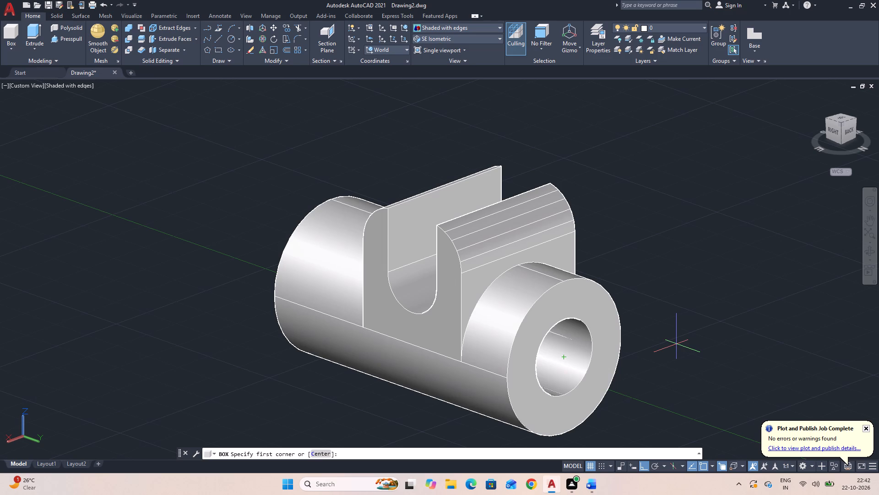
{"action": "middle_click_drag", "start_coordinate": [679, 350], "coordinate": [679, 280]}
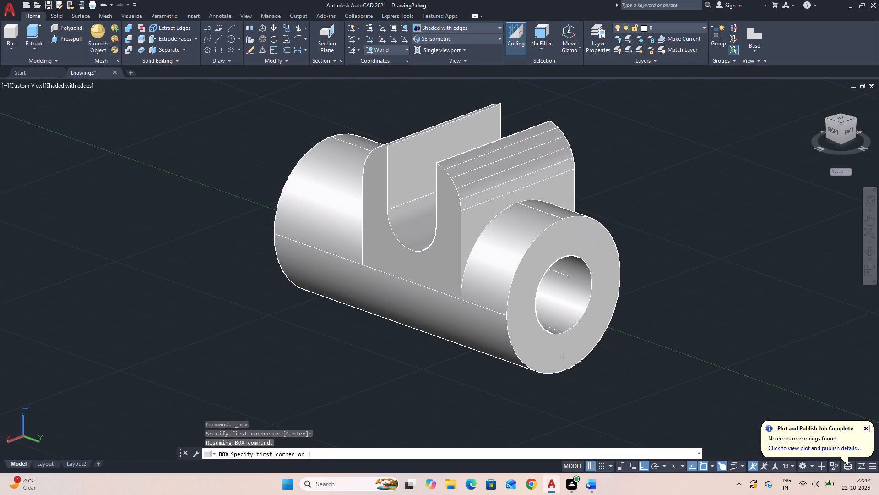
{"action": "middle_click_drag", "start_coordinate": [676, 302], "coordinate": [676, 280]}
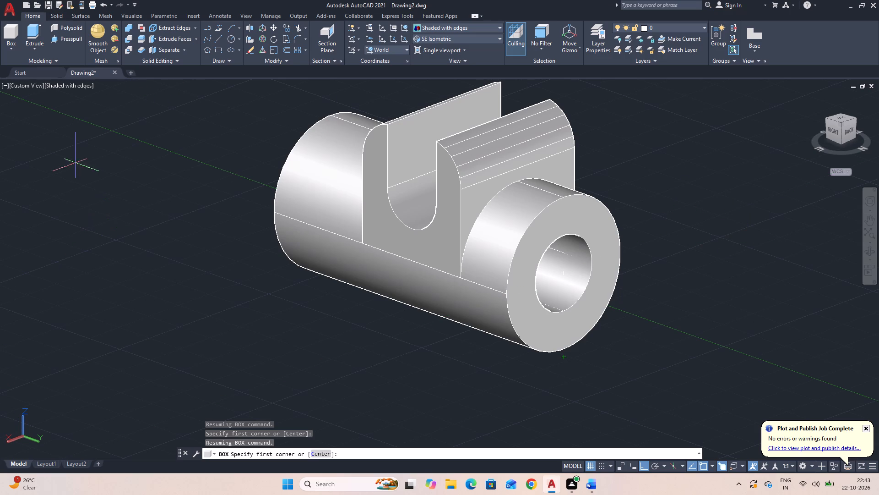
{"action": "left_click", "coordinate": [11, 31]}
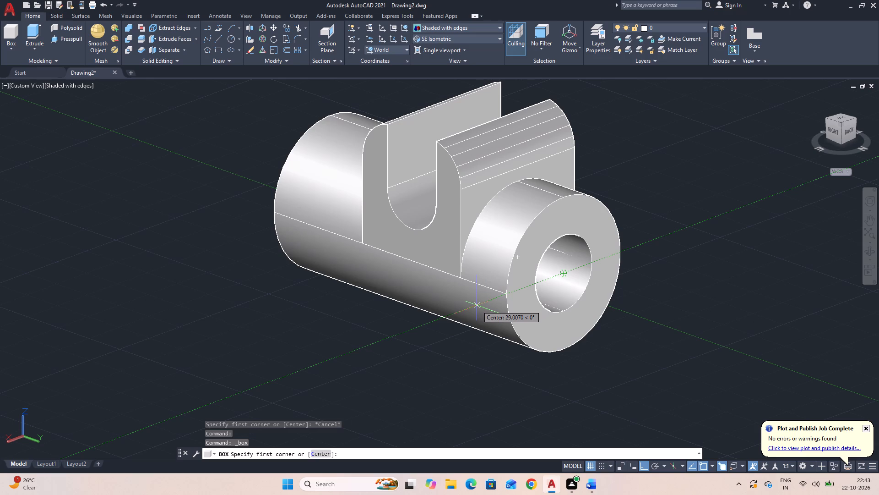
{"action": "type", "text": "19"}
{"action": "key", "text": "Return"}
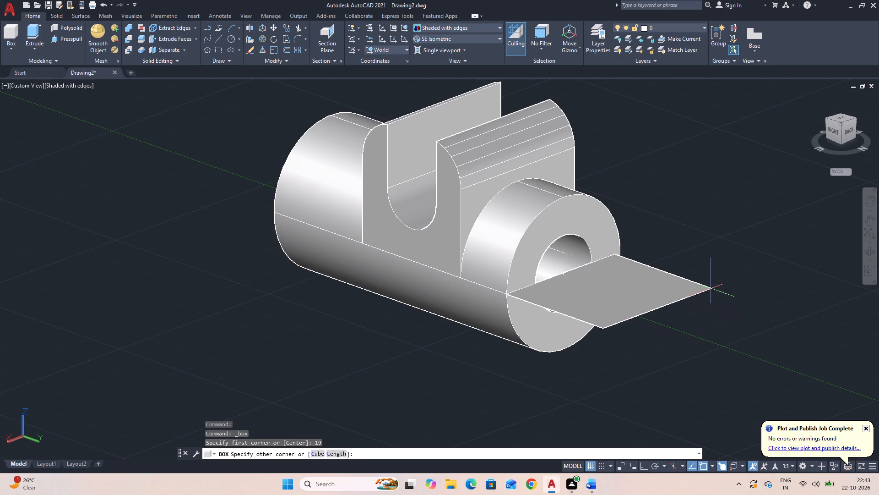
{"action": "type", "text": "L"}
{"action": "key", "text": "space"}
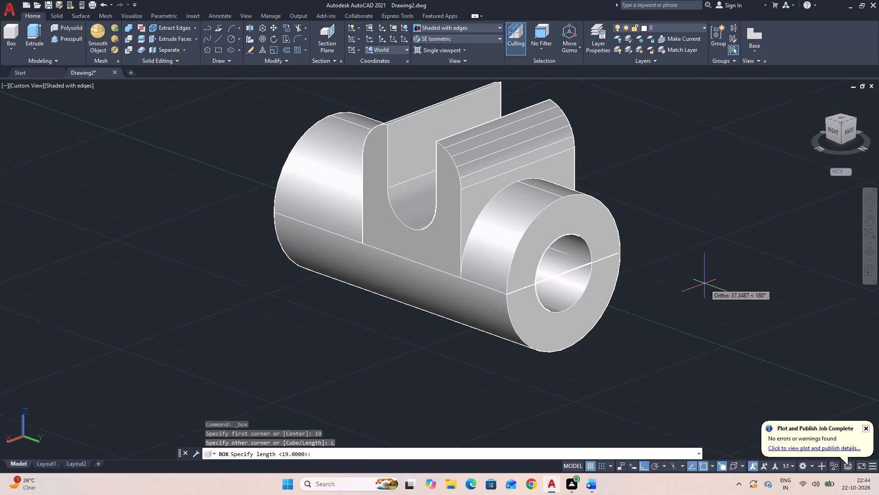
{"action": "left_click", "coordinate": [623, 253]}
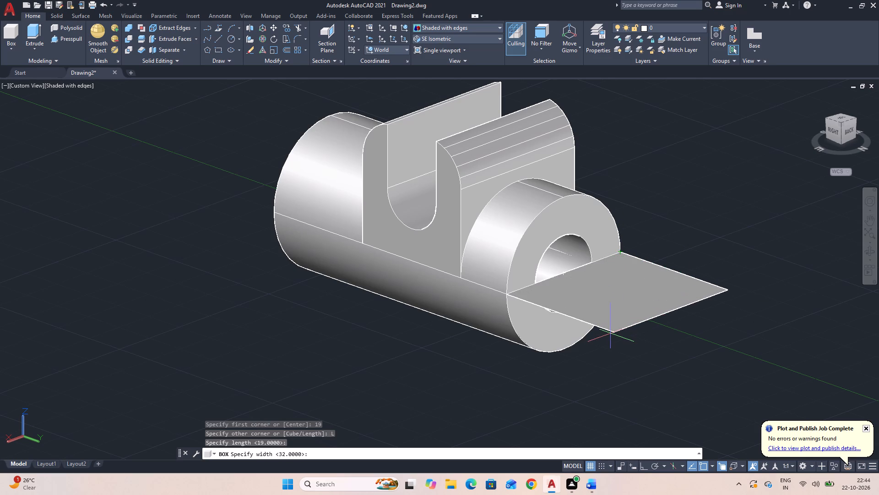
{"action": "type", "text": "10"}
{"action": "key", "text": "Return"}
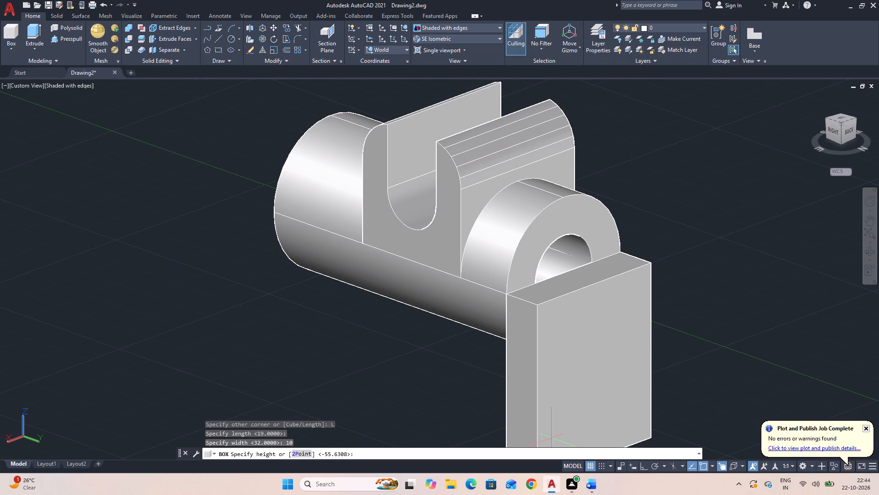
{"action": "type", "text": "64"}
{"action": "key", "text": "Return"}
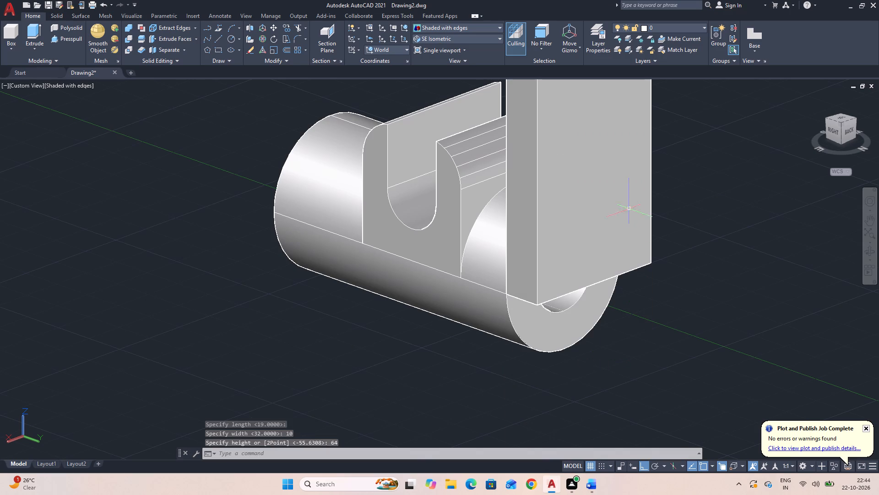
Move the box straight down by its upper corner so its top sits at the side quadrant of the cylinder's back end.
{"action": "left_click", "coordinate": [618, 212]}
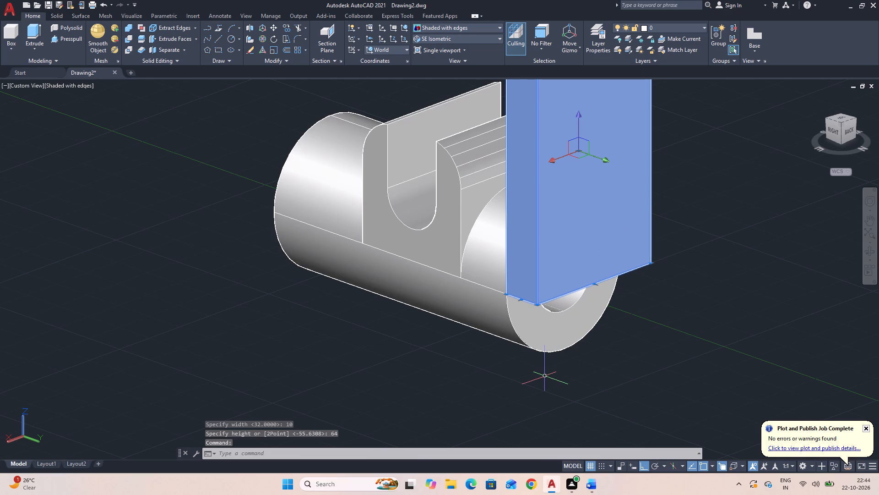
{"action": "type", "text": "M"}
{"action": "key", "text": "space"}
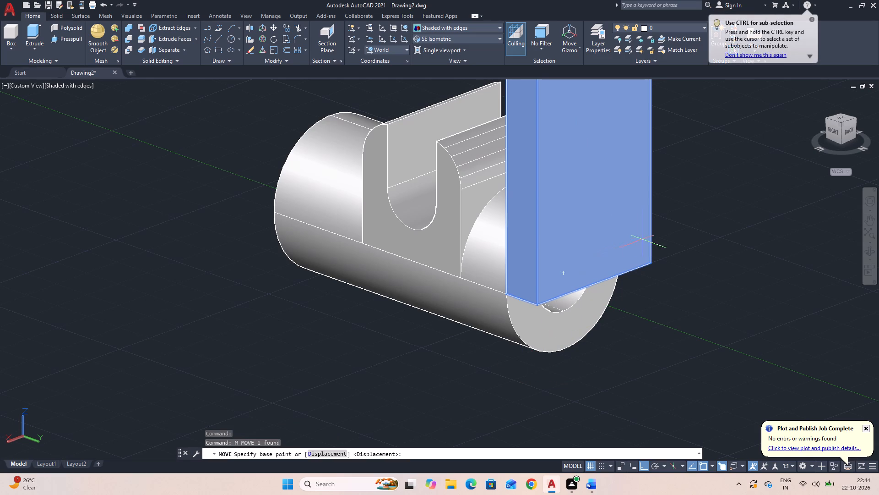
{"action": "scroll", "coordinate": [661, 244], "scroll_direction": "down", "scroll_amount": 1}
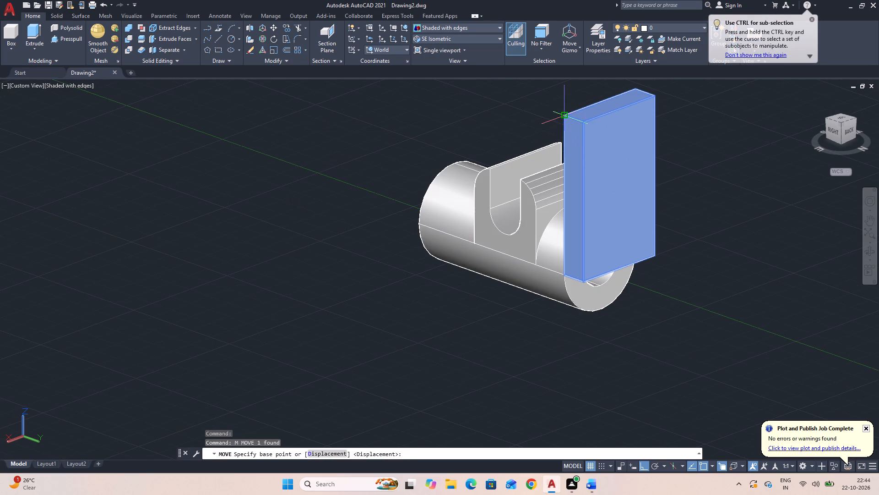
{"action": "left_click", "coordinate": [566, 116]}
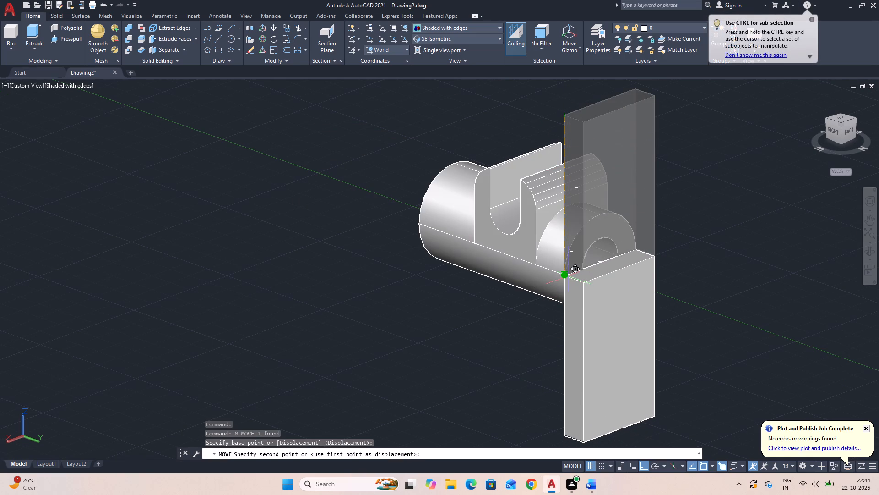
{"action": "left_click", "coordinate": [567, 275]}
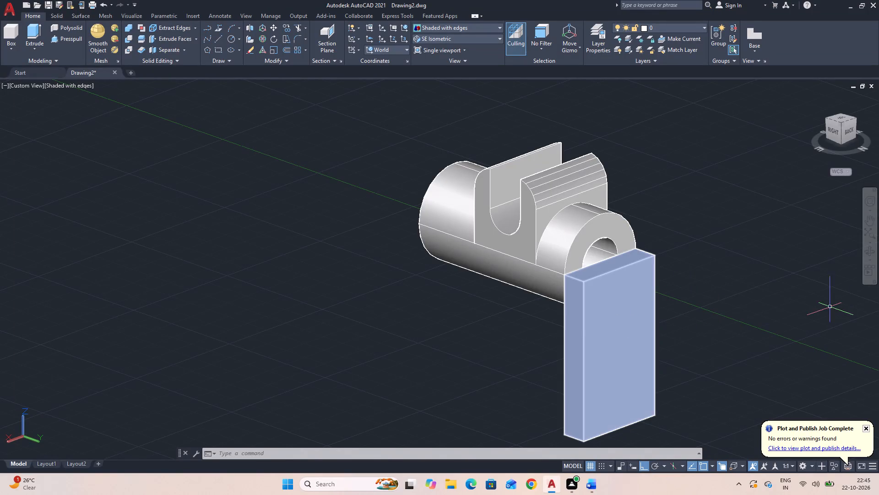
Press-pull the narrow vertical side face of the hanging plate outward, away from the cylinder axis.
{"action": "left_click", "coordinate": [865, 249]}
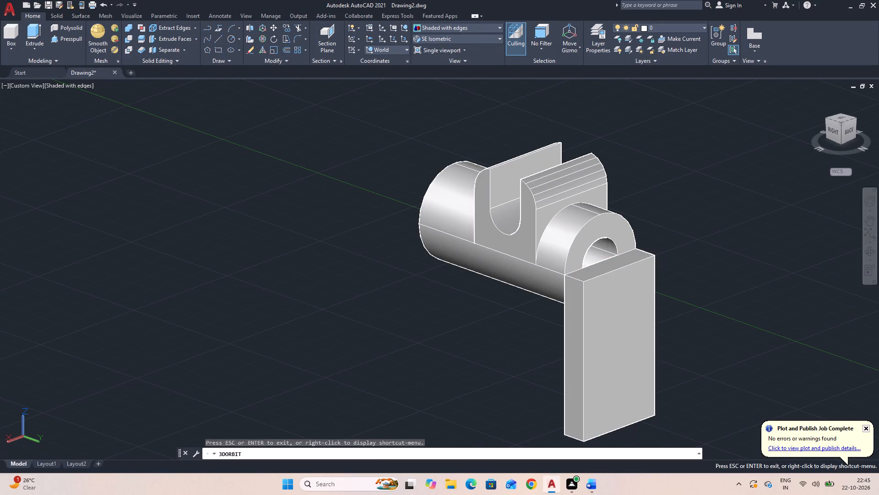
{"action": "left_click_drag", "start_coordinate": [732, 335], "coordinate": [812, 334]}
{"action": "left_click_drag", "start_coordinate": [753, 363], "coordinate": [807, 360]}
{"action": "left_click_drag", "start_coordinate": [729, 376], "coordinate": [746, 374]}
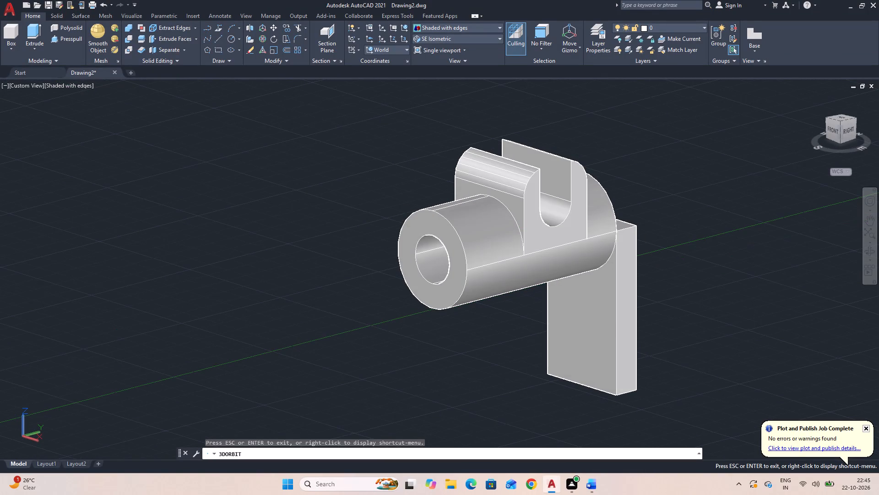
{"action": "left_click_drag", "start_coordinate": [698, 407], "coordinate": [715, 388]}
{"action": "left_click", "coordinate": [715, 386]}
{"action": "left_click_drag", "start_coordinate": [722, 386], "coordinate": [727, 403]}
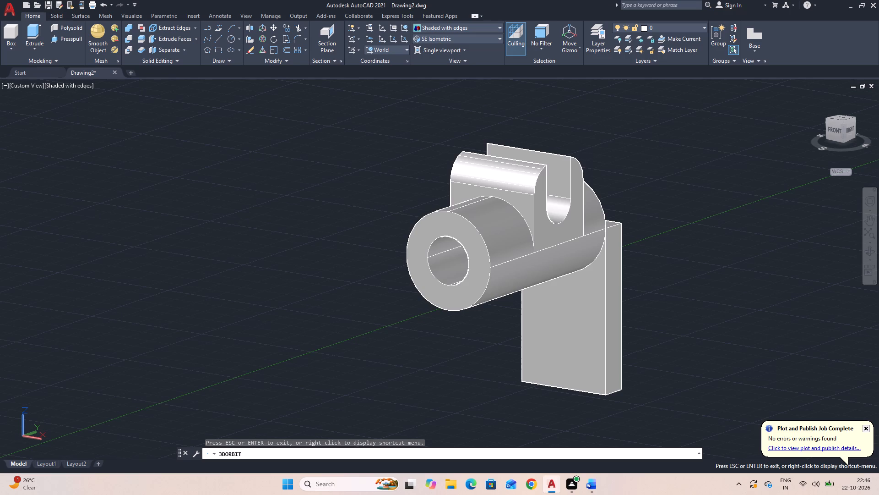
{"action": "left_click", "coordinate": [69, 36]}
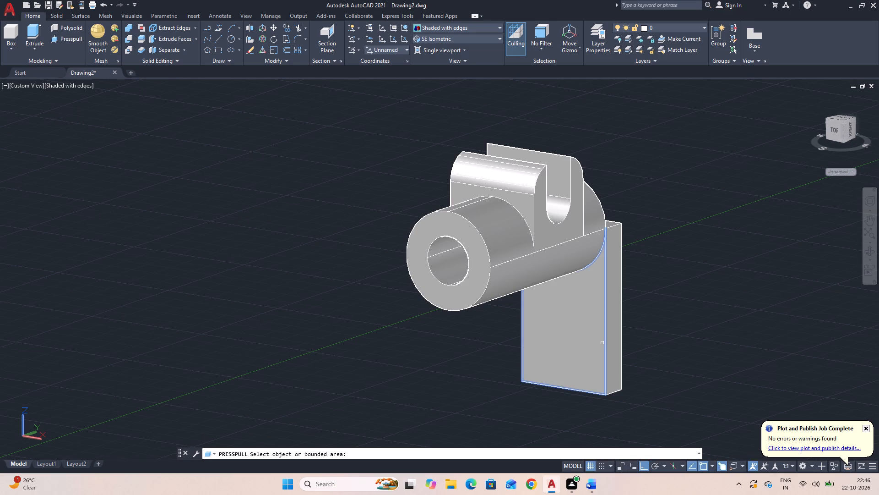
{"action": "left_click", "coordinate": [615, 347]}
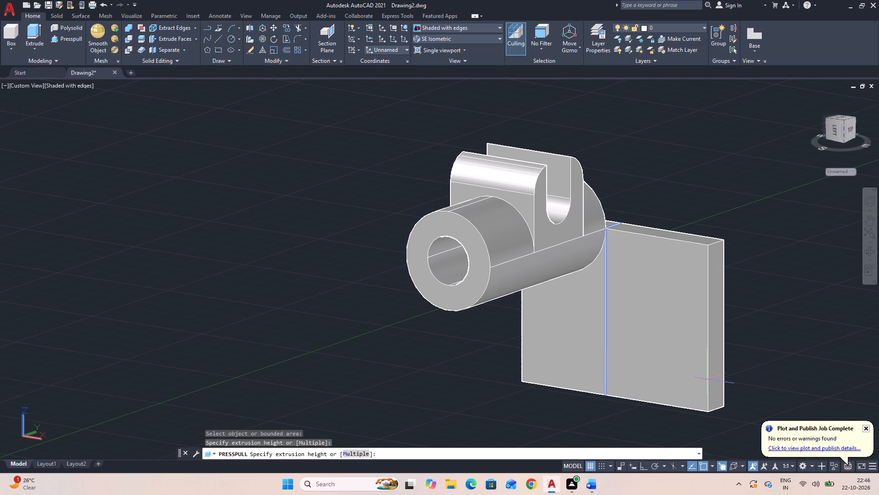
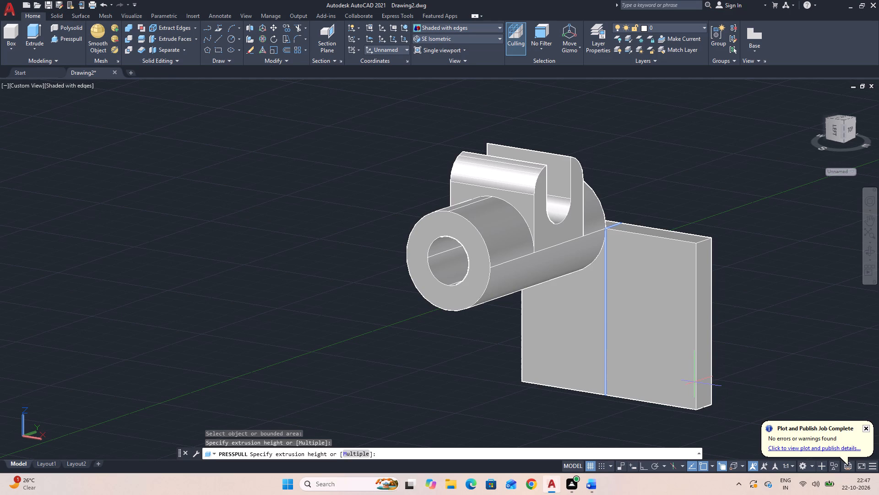
Abandon the press-pull and delete the plate hanging at the cylinder's back end.
{"action": "key", "text": "Escape"}
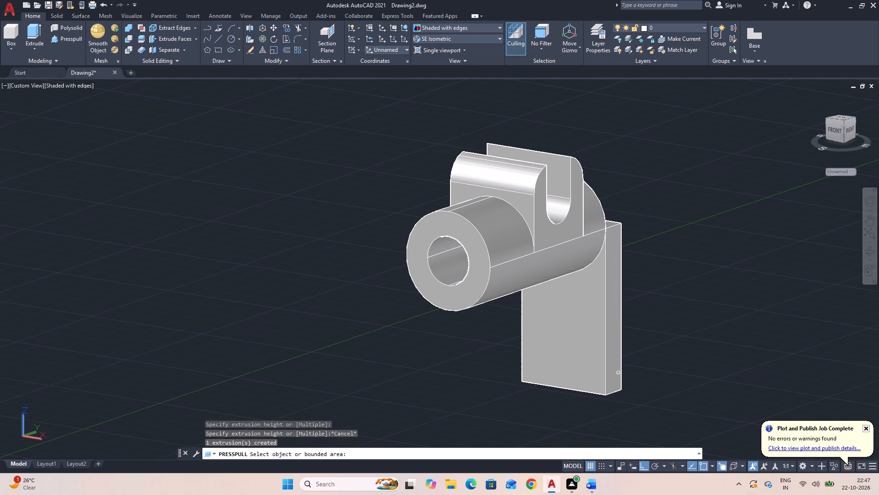
{"action": "key", "text": "Escape"}
{"action": "left_click", "coordinate": [593, 368]}
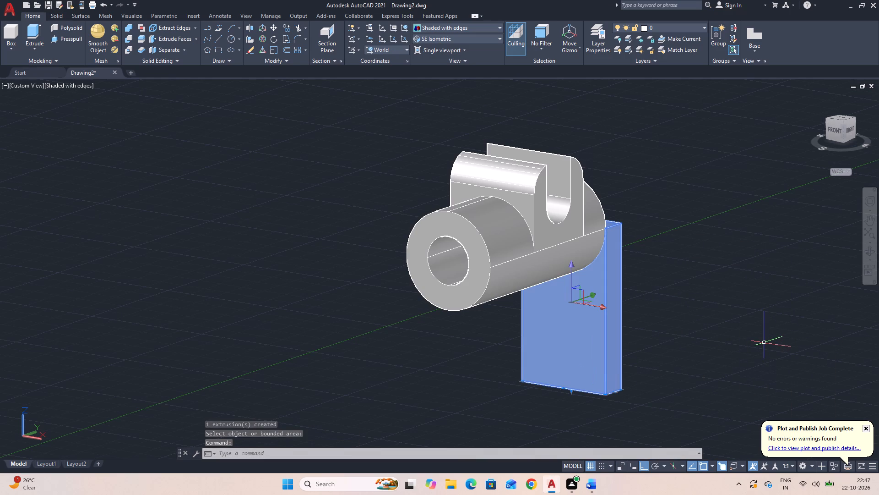
{"action": "key", "text": "Delete"}
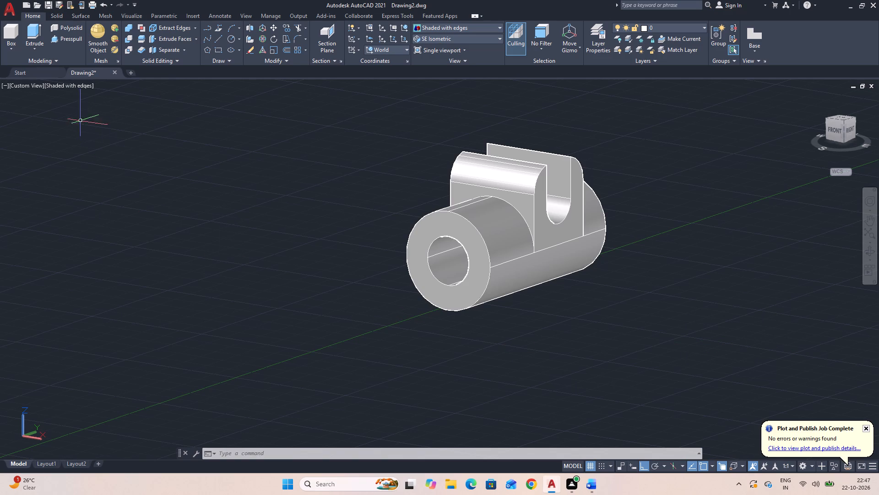
Draw a line from the bore centre on the cylinder's front face 64 straight down, continuing 25 sideways along positive X.
{"action": "left_click", "coordinate": [219, 38]}
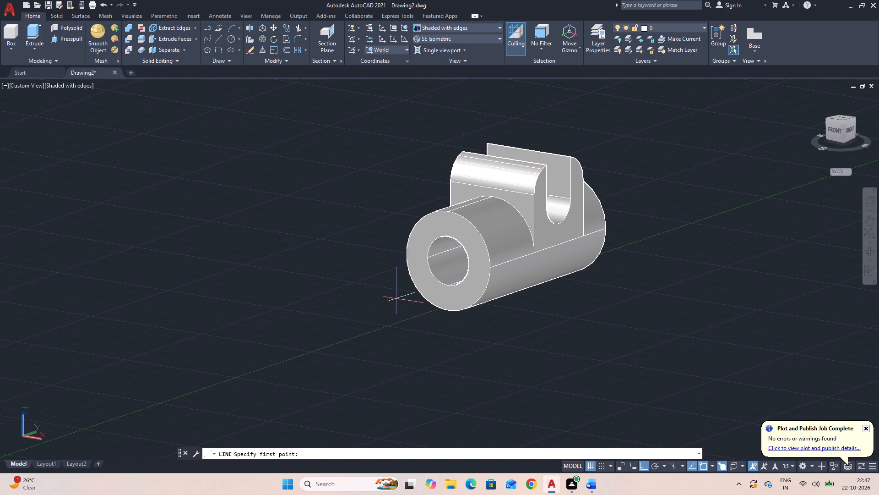
{"action": "left_click", "coordinate": [452, 261]}
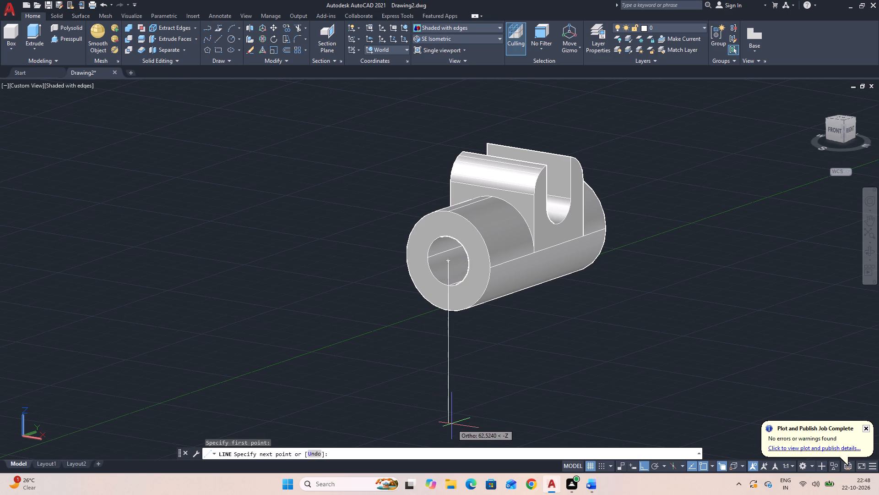
{"action": "type", "text": "64"}
{"action": "key", "text": "Return"}
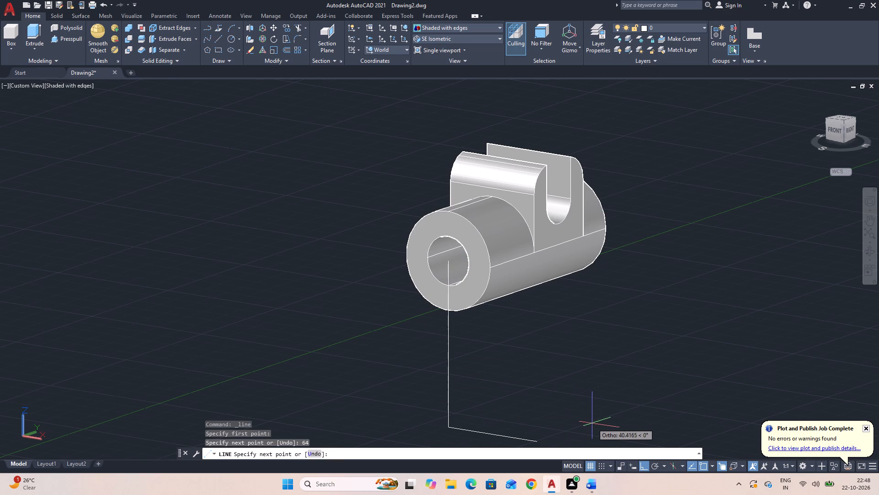
{"action": "middle_click_drag", "start_coordinate": [592, 419], "coordinate": [547, 358]}
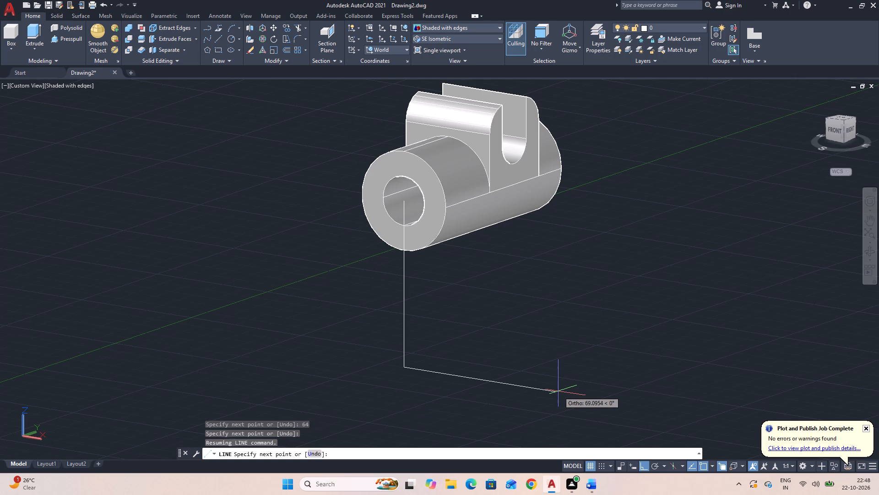
{"action": "type", "text": "25"}
{"action": "key", "text": "Return"}
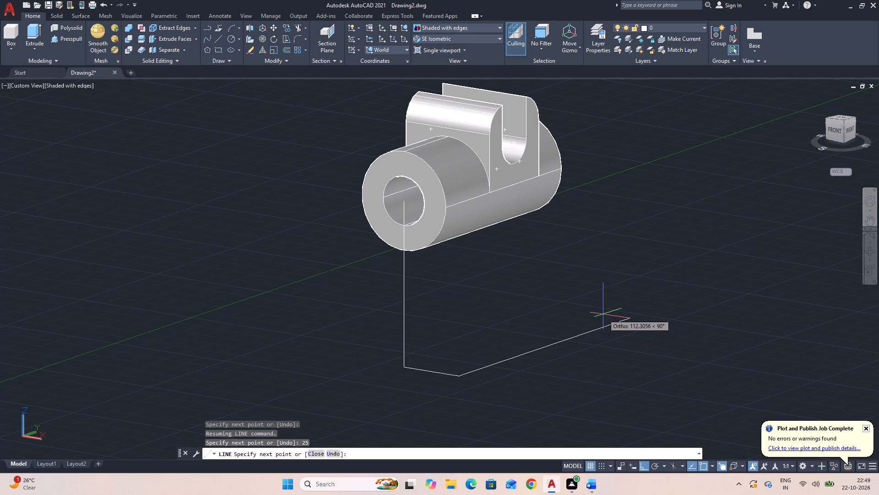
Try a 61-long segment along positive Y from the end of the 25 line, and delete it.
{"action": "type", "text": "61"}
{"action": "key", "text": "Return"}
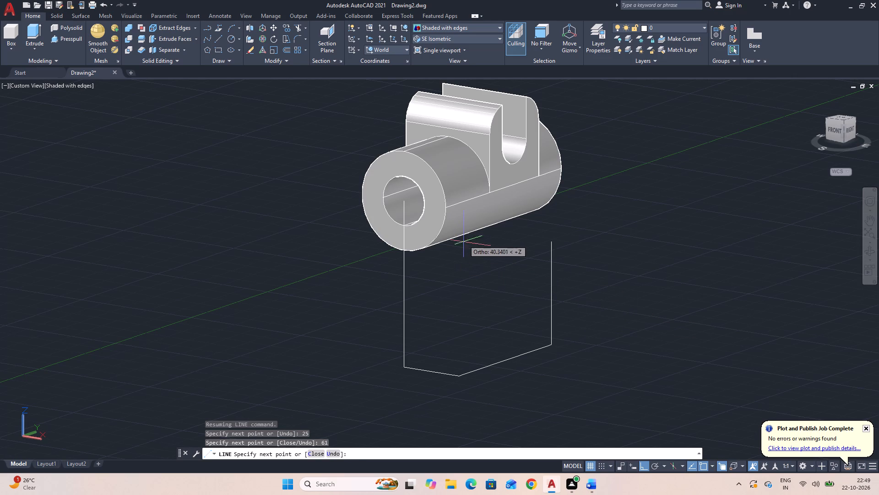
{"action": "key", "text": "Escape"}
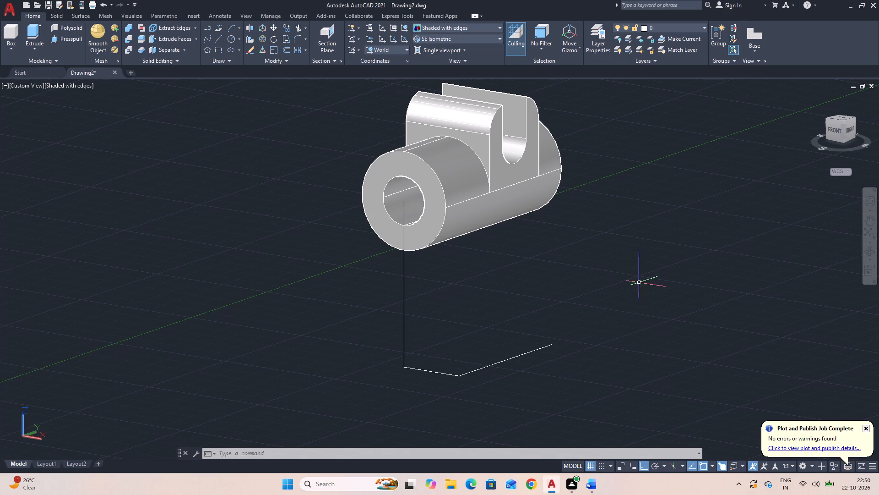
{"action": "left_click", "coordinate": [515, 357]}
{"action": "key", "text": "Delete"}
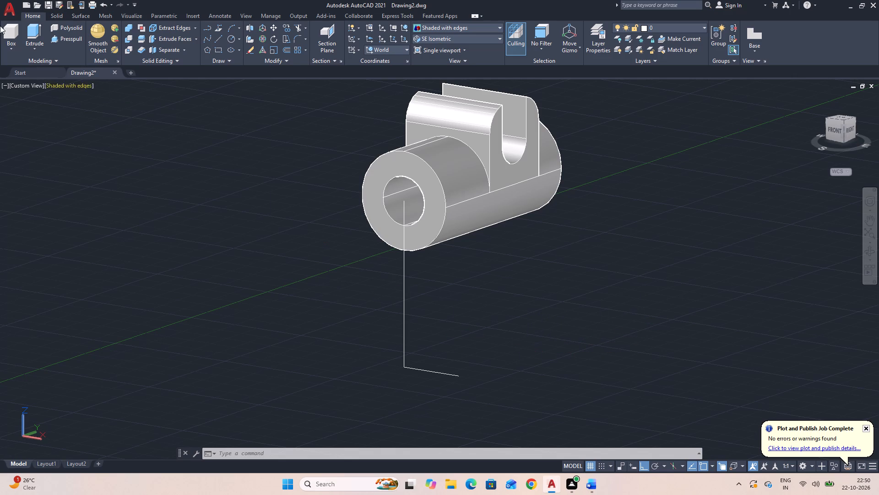
Draw a 76-long line from the free end of the 25 line along positive Y, parallel to the cylinder axis.
{"action": "left_click", "coordinate": [217, 39]}
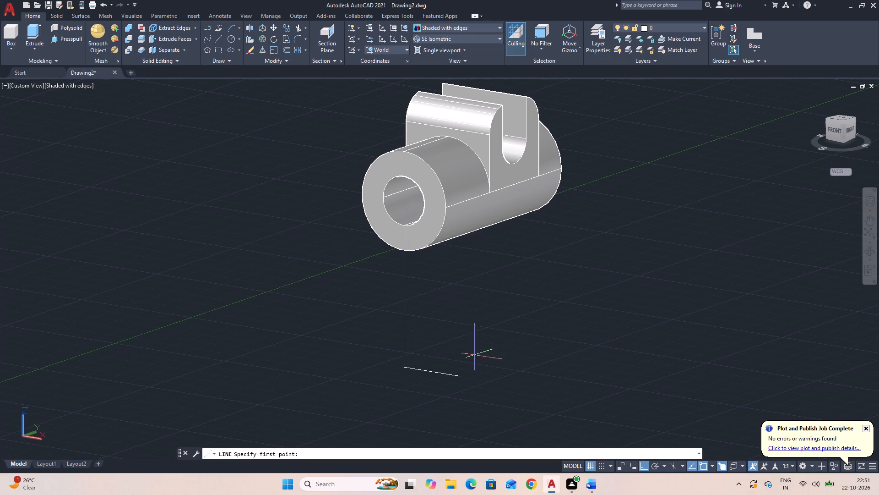
{"action": "left_click", "coordinate": [461, 376]}
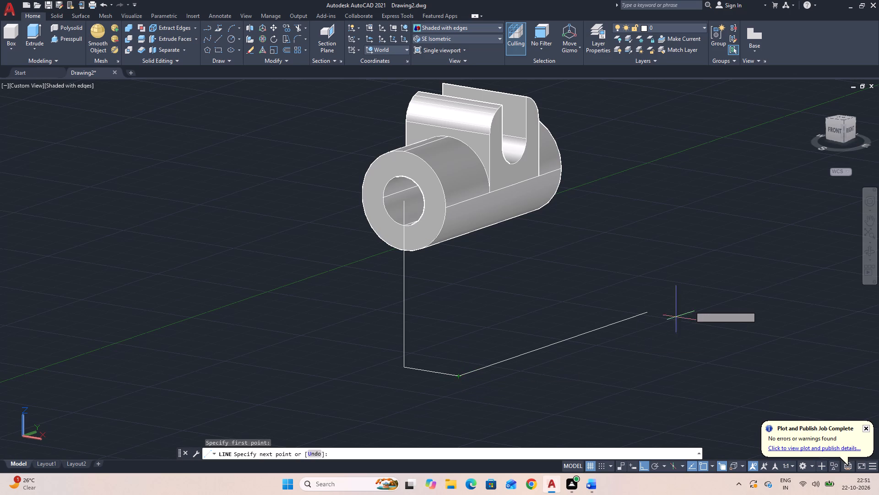
{"action": "type", "text": "76"}
{"action": "key", "text": "Return"}
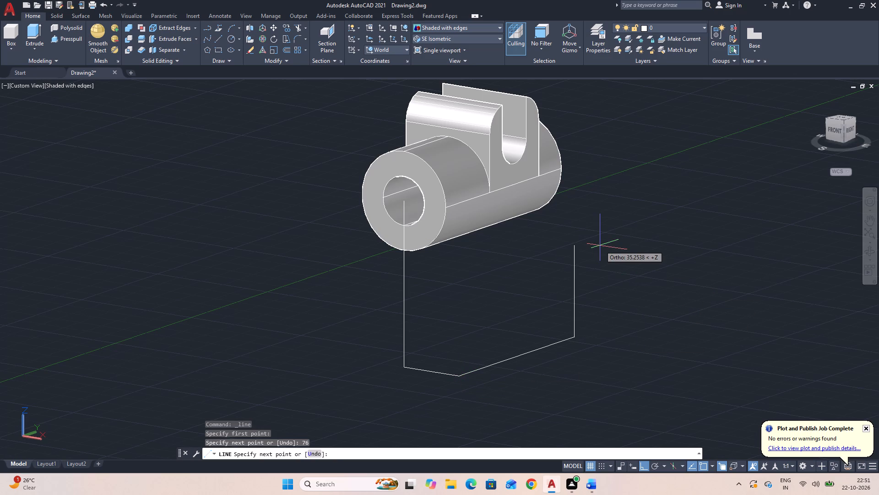
{"action": "key", "text": "Escape"}
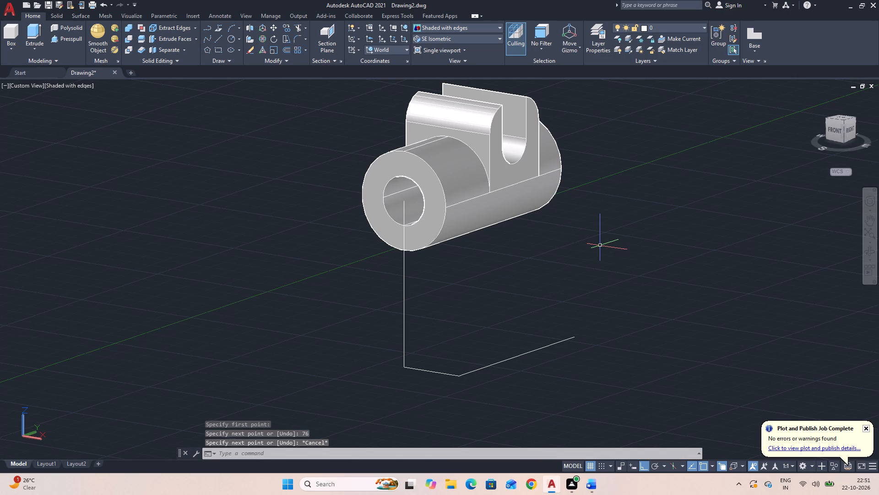
Examine the construction lines relative to the slotted cylinder from the right side and from above.
{"action": "left_click", "coordinate": [871, 252]}
{"action": "left_click_drag", "start_coordinate": [803, 270], "coordinate": [738, 269]}
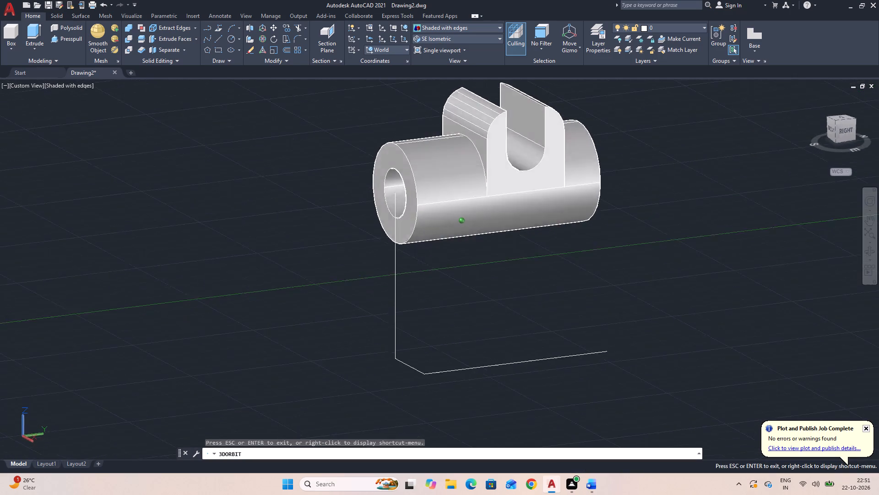
{"action": "left_click_drag", "start_coordinate": [738, 269], "coordinate": [718, 328]}
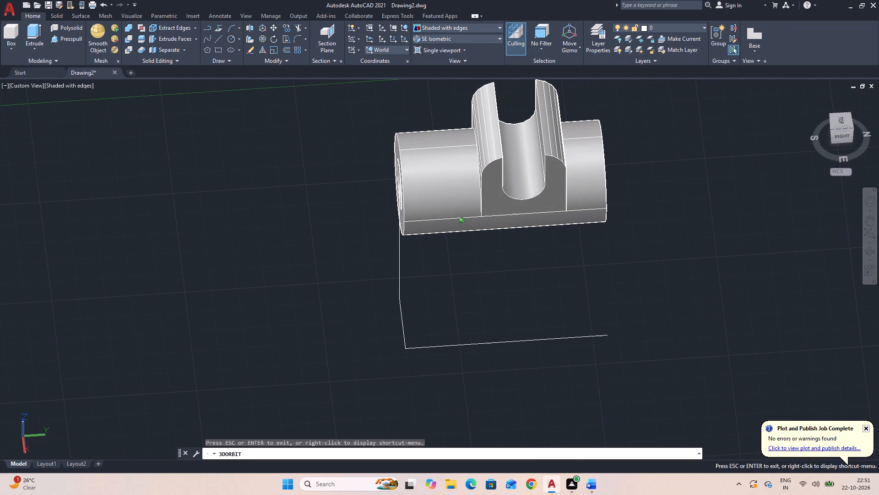
{"action": "left_click_drag", "start_coordinate": [718, 328], "coordinate": [756, 269]}
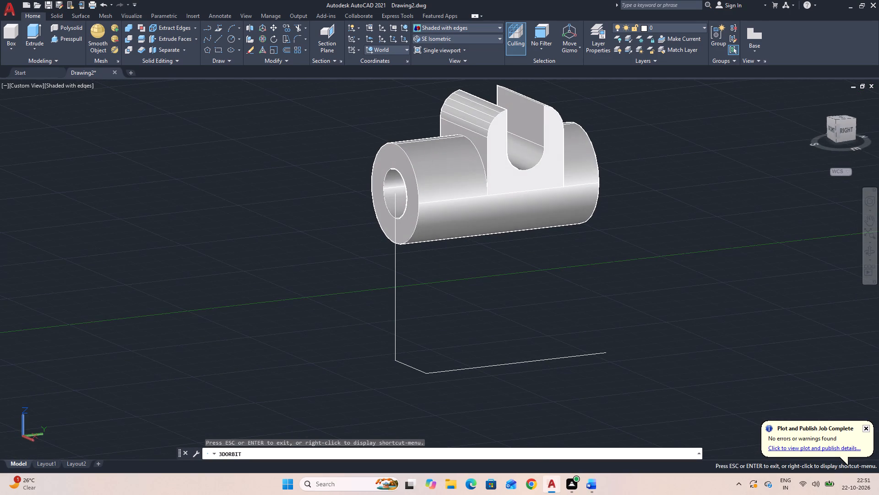
{"action": "left_click_drag", "start_coordinate": [749, 272], "coordinate": [750, 283]}
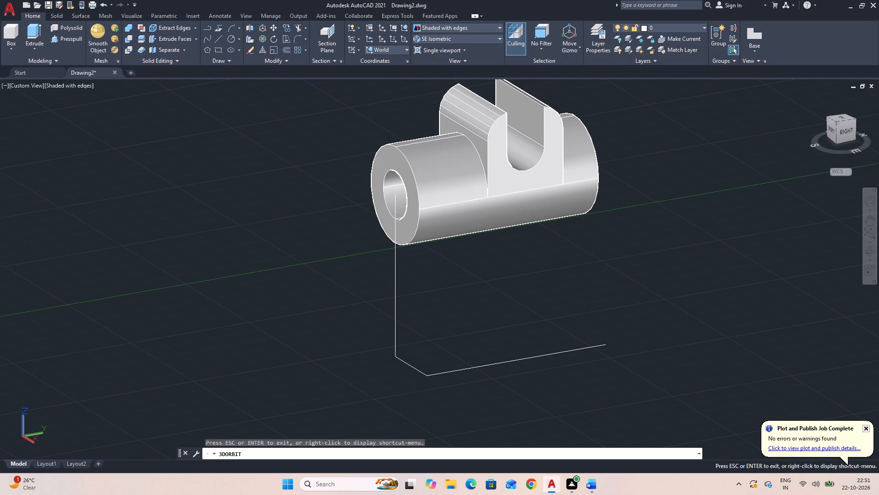
{"action": "key", "text": "Escape"}
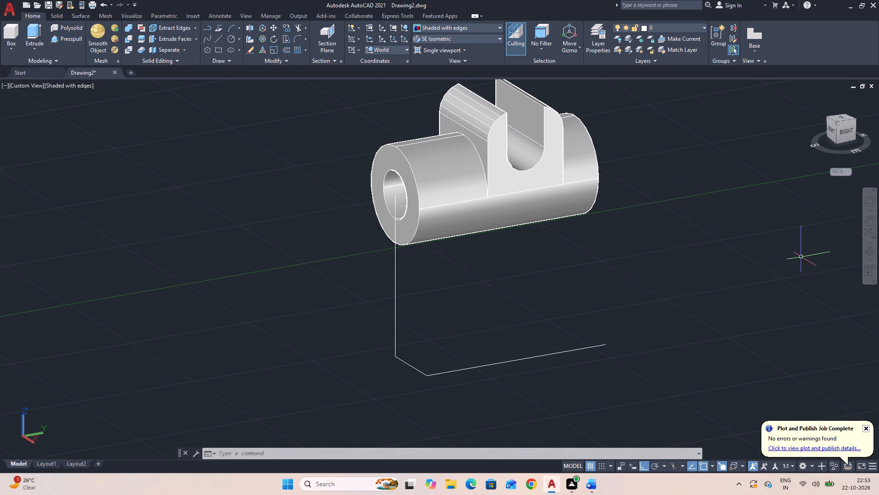
{"action": "left_click", "coordinate": [874, 249]}
{"action": "left_click_drag", "start_coordinate": [803, 257], "coordinate": [711, 231]}
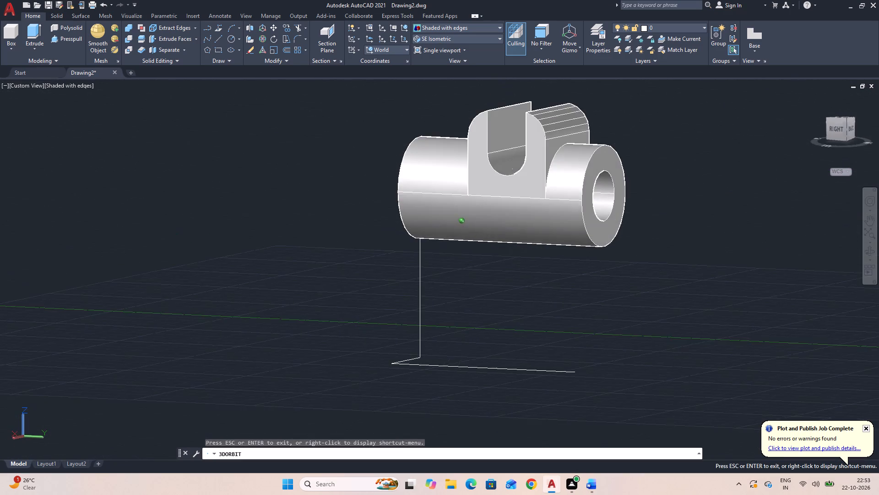
{"action": "left_click_drag", "start_coordinate": [711, 231], "coordinate": [756, 279]}
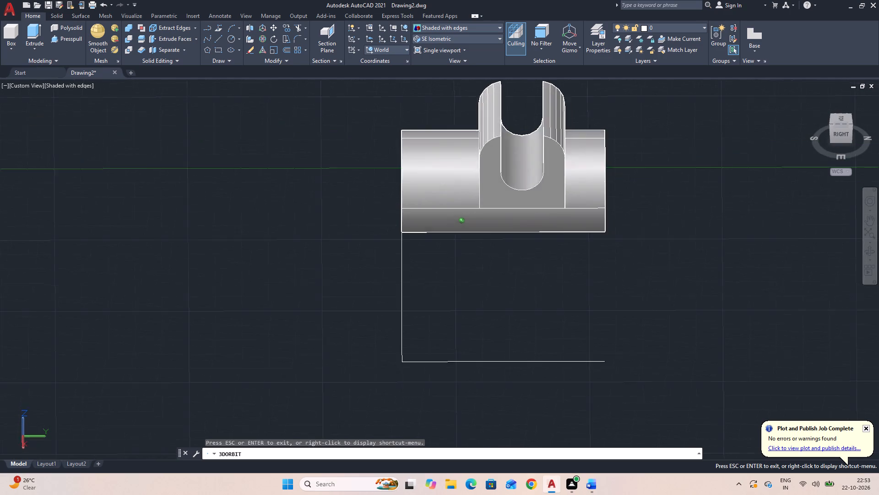
{"action": "left_click_drag", "start_coordinate": [756, 279], "coordinate": [772, 259]}
{"action": "left_click_drag", "start_coordinate": [758, 264], "coordinate": [763, 264]}
{"action": "left_click_drag", "start_coordinate": [733, 262], "coordinate": [719, 254]}
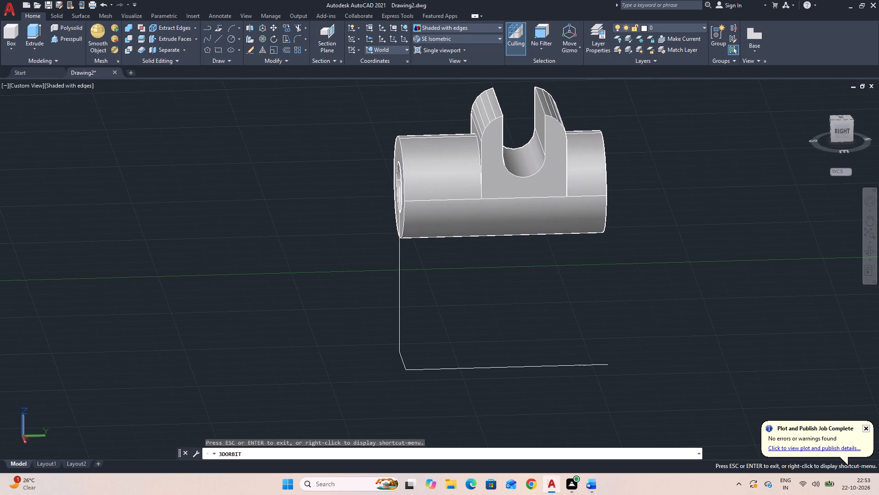
{"action": "left_click_drag", "start_coordinate": [716, 277], "coordinate": [705, 301]}
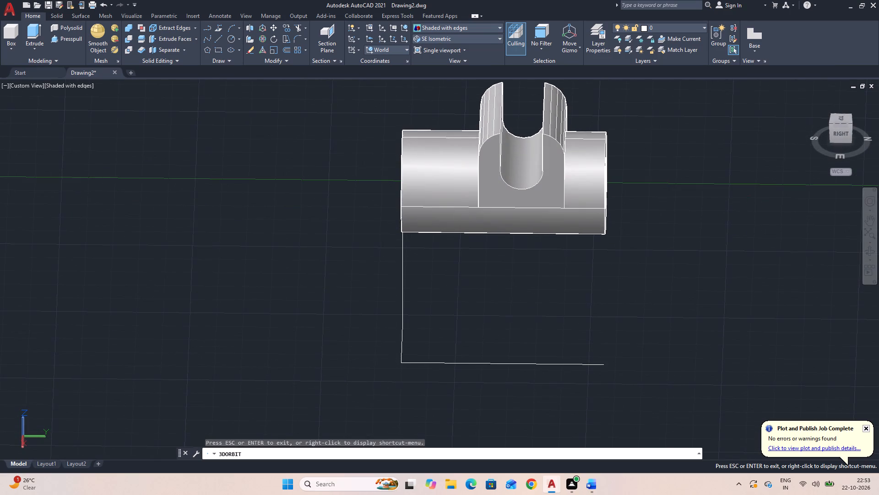
{"action": "left_click_drag", "start_coordinate": [700, 311], "coordinate": [722, 316]}
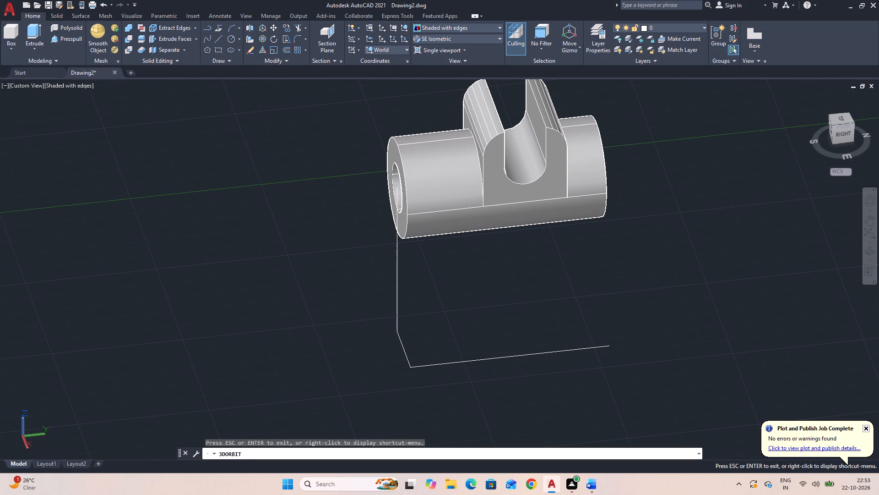
Create a cylinder centred on the far end of the 76 line, diameter 57, with its axis endpoint 12 along positive Y.
{"action": "left_click", "coordinate": [10, 50]}
{"action": "left_click", "coordinate": [16, 82]}
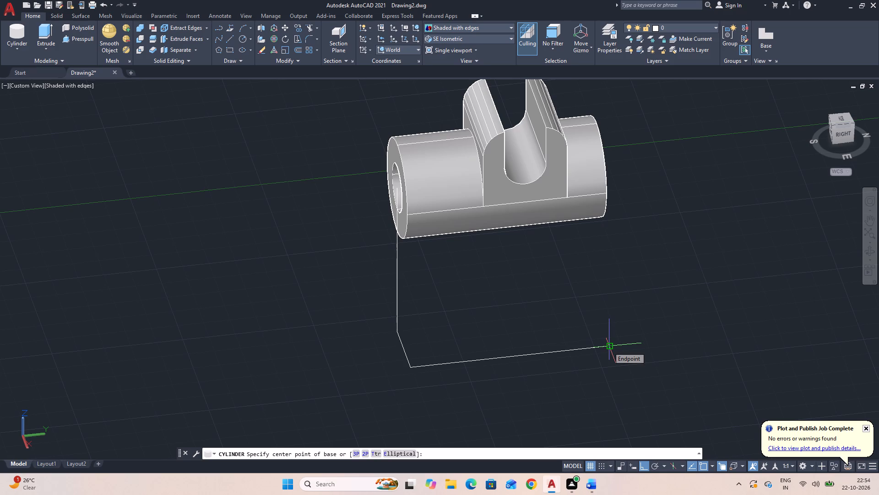
{"action": "left_click", "coordinate": [608, 347]}
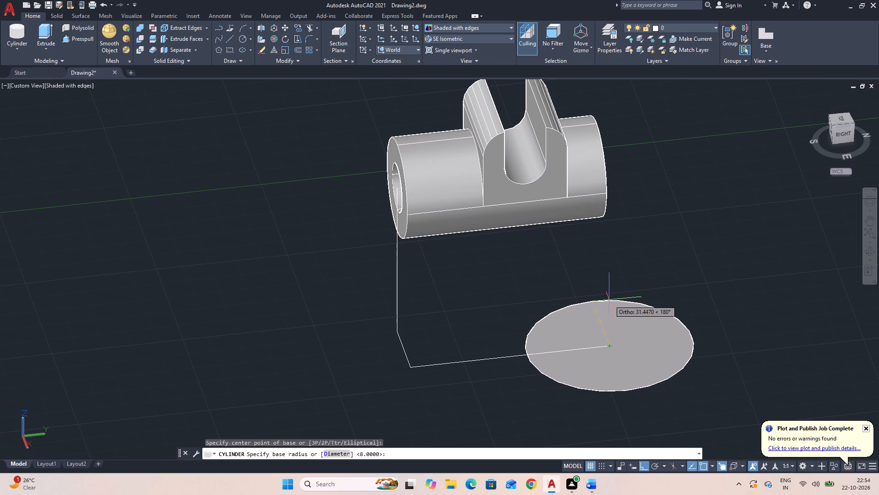
{"action": "type", "text": "D"}
{"action": "key", "text": "space"}
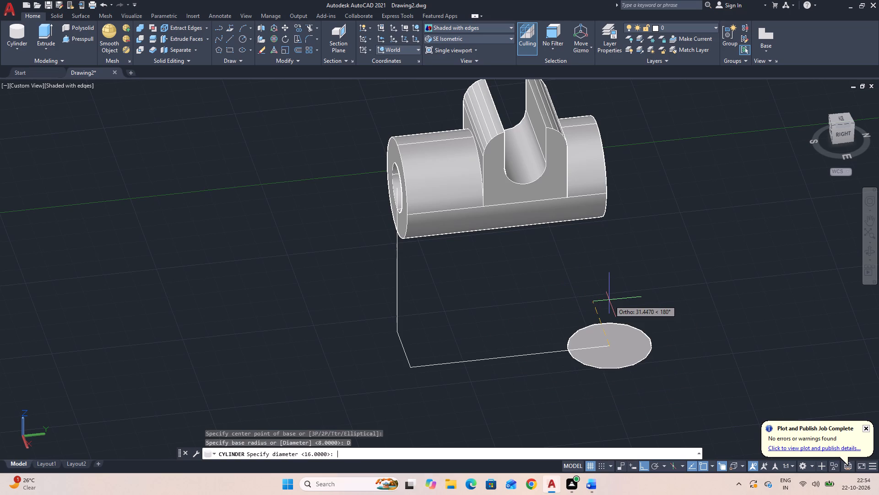
{"action": "type", "text": "57"}
{"action": "key", "text": "Return"}
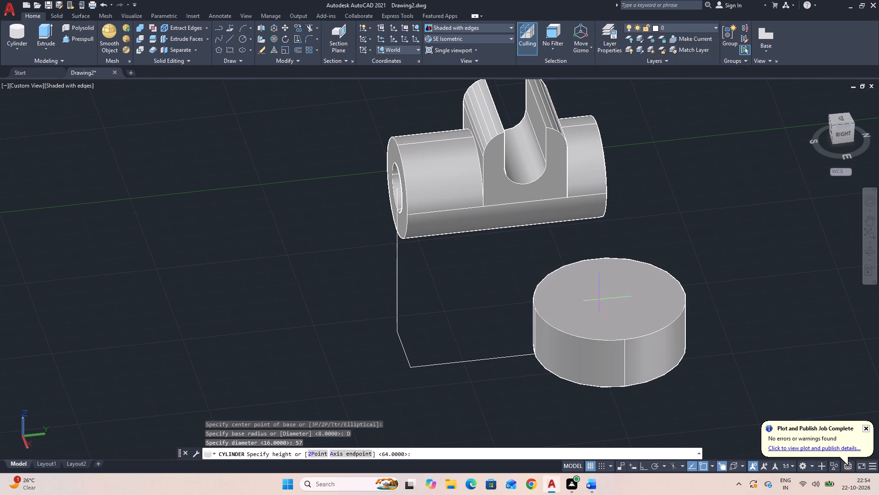
{"action": "left_click", "coordinate": [351, 455]}
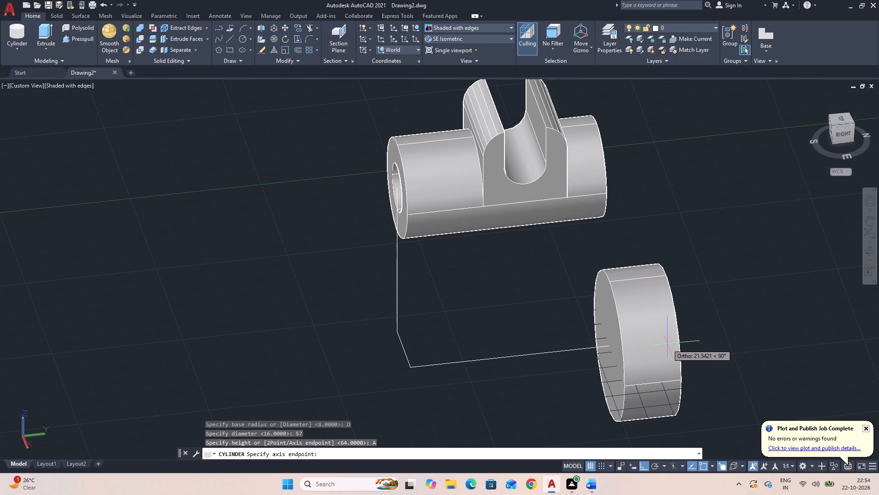
{"action": "type", "text": "12"}
{"action": "key", "text": "Return"}
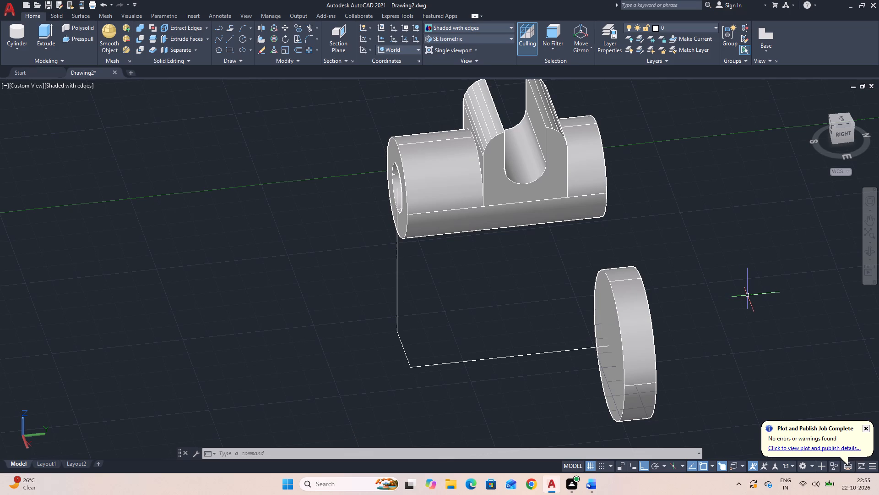
Examine the 57-diameter disc's position relative to the slotted cylinder and the construction lines from several sides.
{"action": "left_click", "coordinate": [871, 253]}
{"action": "left_click_drag", "start_coordinate": [774, 275], "coordinate": [743, 329]}
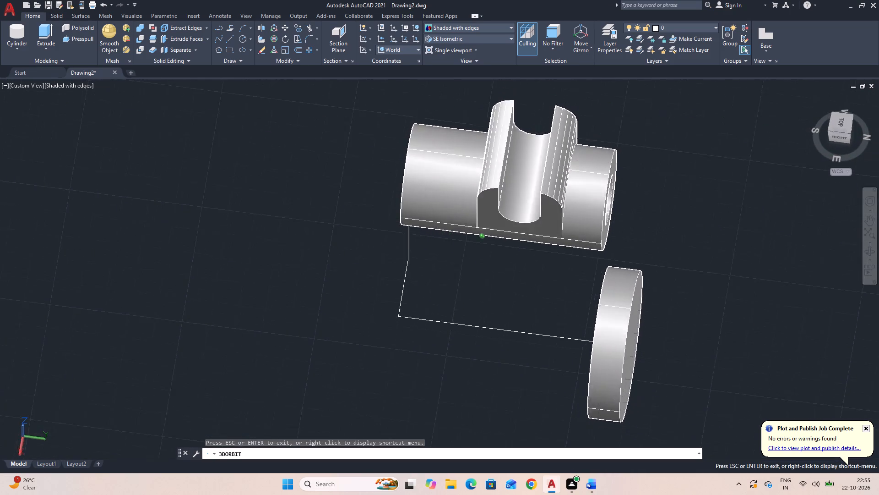
{"action": "left_click_drag", "start_coordinate": [743, 329], "coordinate": [803, 281]}
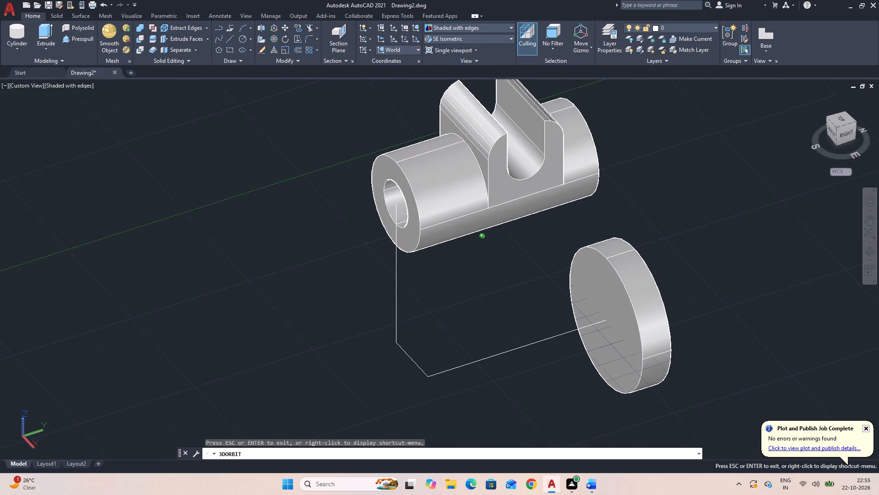
{"action": "left_click_drag", "start_coordinate": [785, 314], "coordinate": [764, 326]}
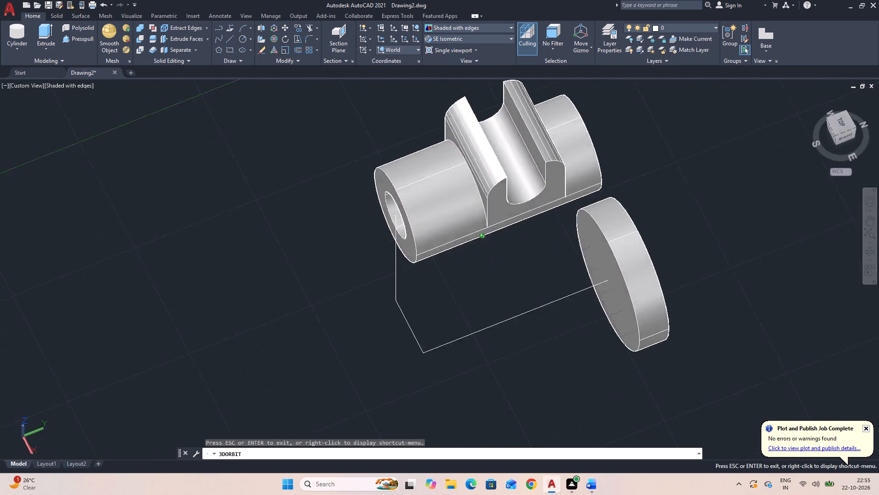
{"action": "left_click_drag", "start_coordinate": [764, 326], "coordinate": [714, 193]}
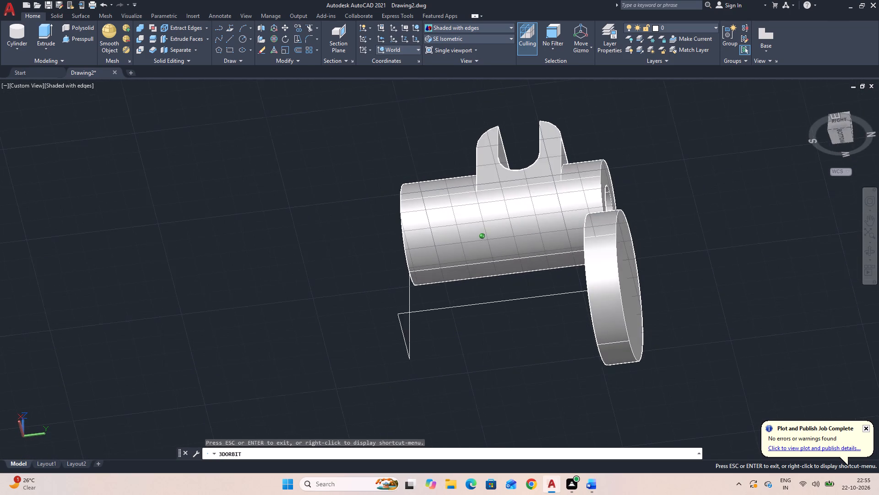
{"action": "left_click_drag", "start_coordinate": [714, 193], "coordinate": [724, 346]}
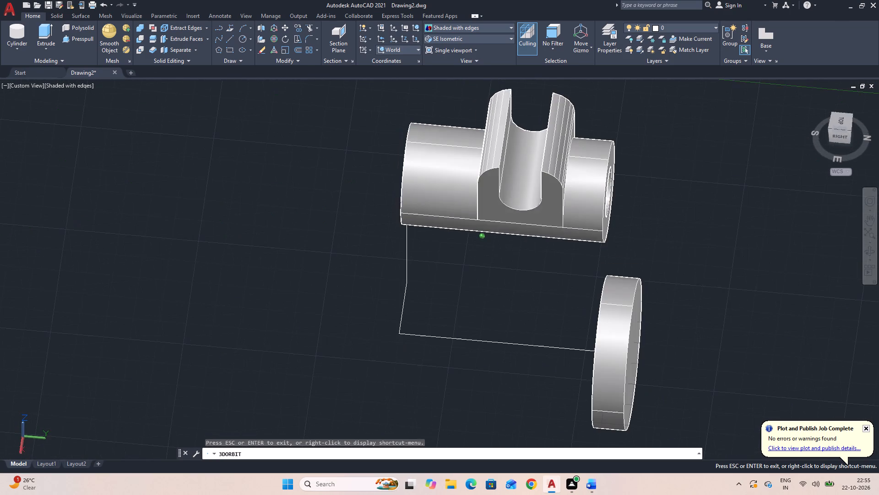
{"action": "left_click_drag", "start_coordinate": [724, 346], "coordinate": [741, 141]}
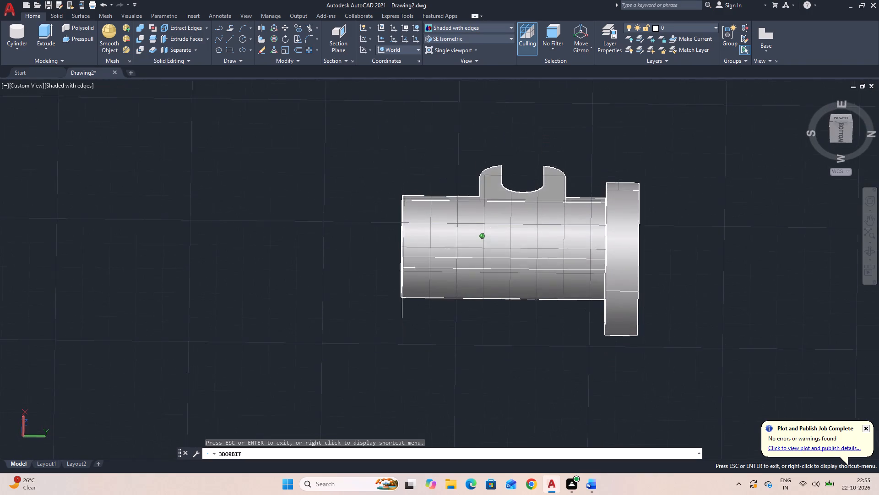
{"action": "left_click_drag", "start_coordinate": [741, 141], "coordinate": [730, 155]}
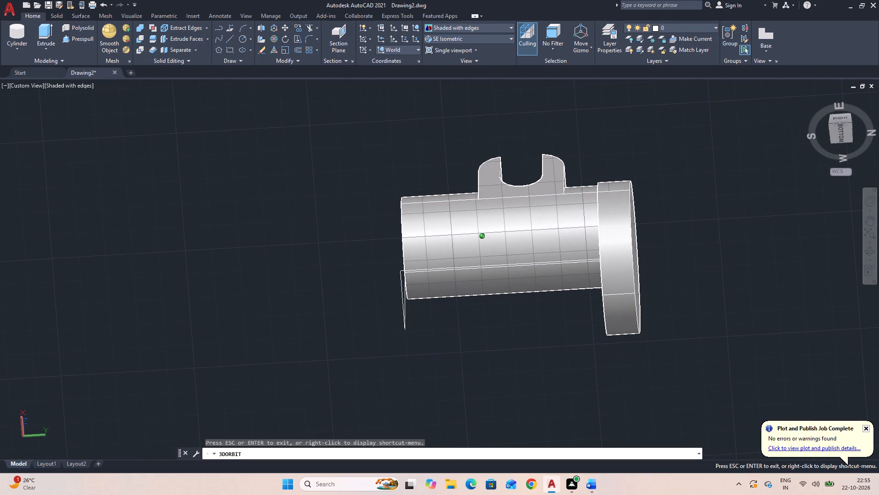
{"action": "left_click_drag", "start_coordinate": [730, 155], "coordinate": [741, 237]}
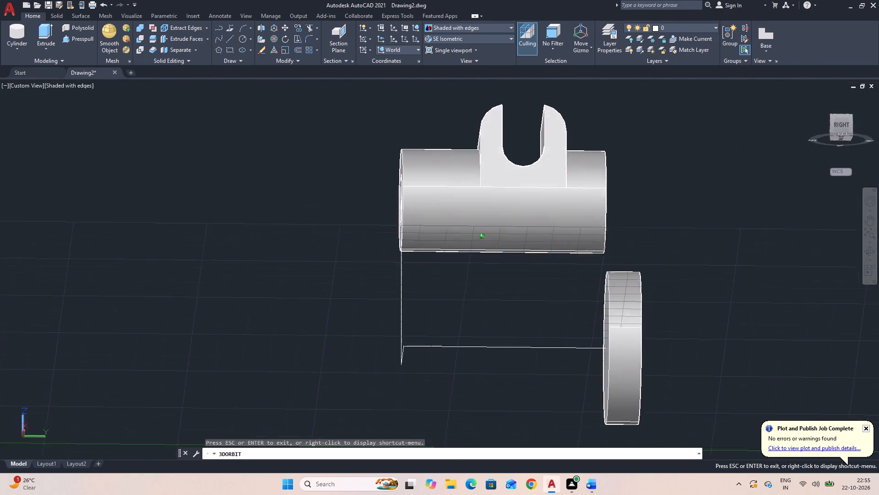
{"action": "left_click_drag", "start_coordinate": [741, 237], "coordinate": [720, 280]}
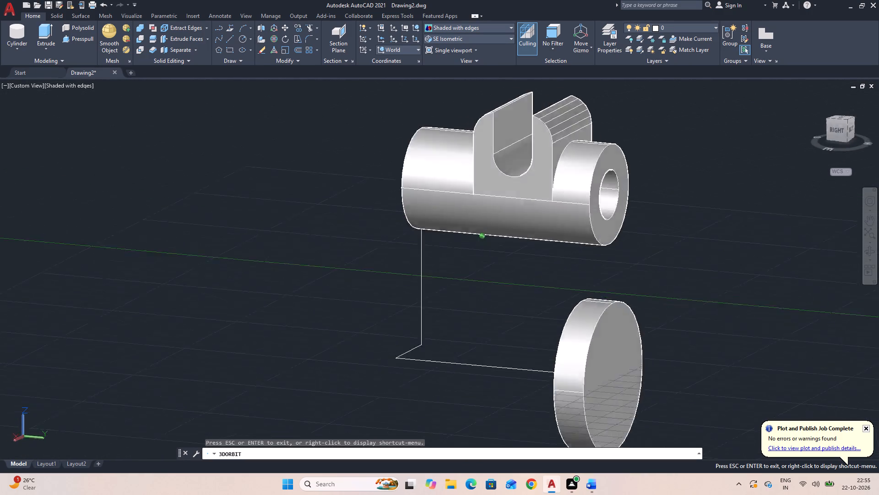
{"action": "left_click_drag", "start_coordinate": [720, 280], "coordinate": [754, 278]}
{"action": "left_click_drag", "start_coordinate": [686, 312], "coordinate": [679, 338]}
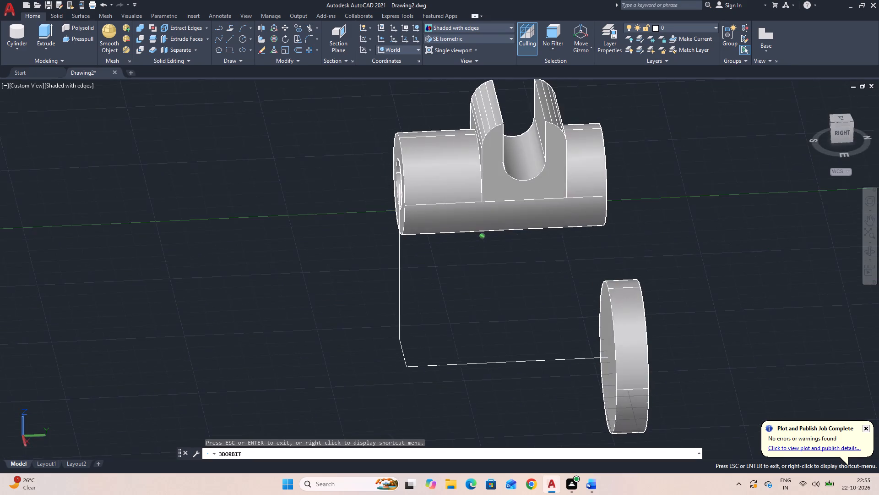
{"action": "left_click_drag", "start_coordinate": [679, 338], "coordinate": [671, 373]}
{"action": "left_click", "coordinate": [627, 350]}
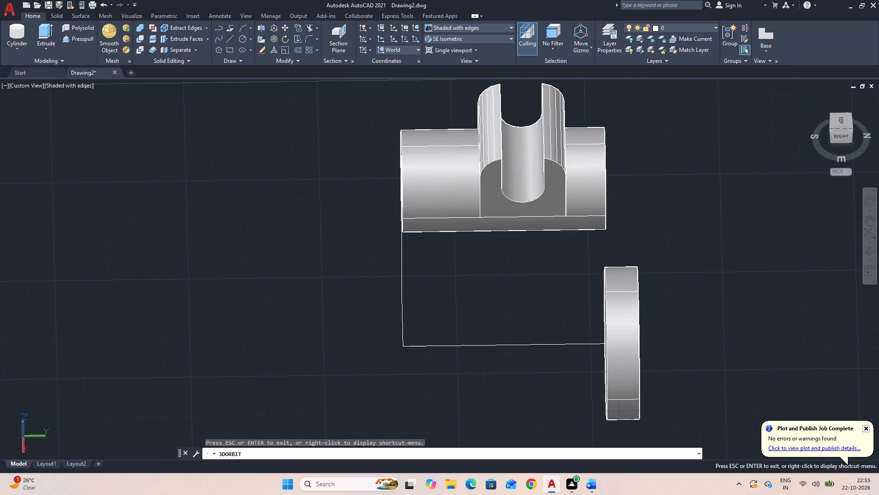
{"action": "key", "text": "Escape"}
Delete the disc at the far end of the 76 line.
{"action": "left_click", "coordinate": [625, 334]}
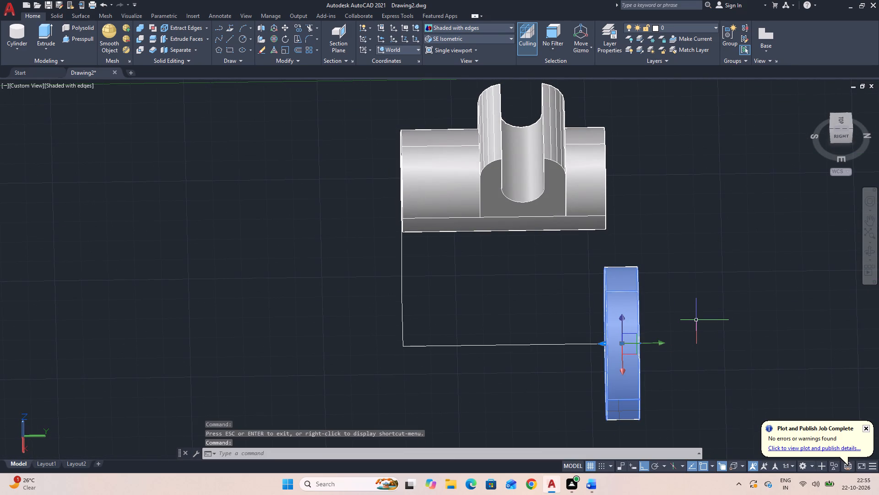
{"action": "key", "text": "Delete"}
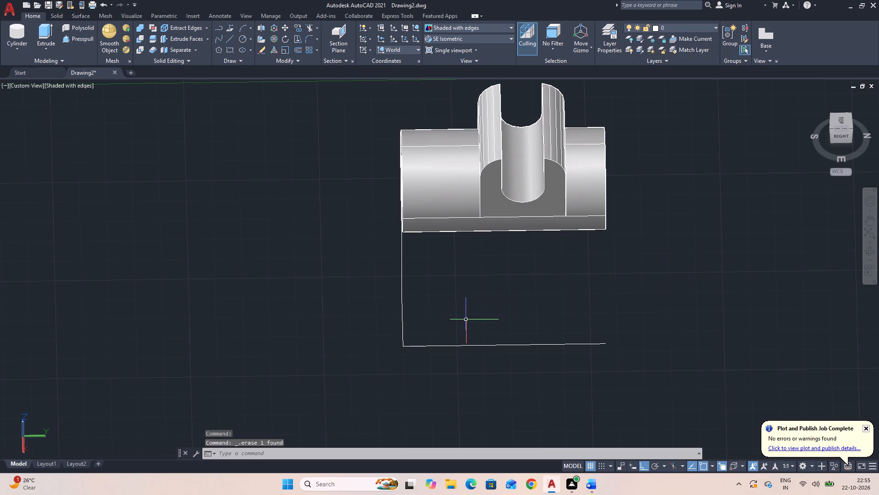
In SE Isometric view, create a 57-diameter cylinder centred on the 76 line's far end, with its axis endpoint 12 back along the line.
{"action": "left_click", "coordinate": [485, 39]}
{"action": "left_click", "coordinate": [483, 110]}
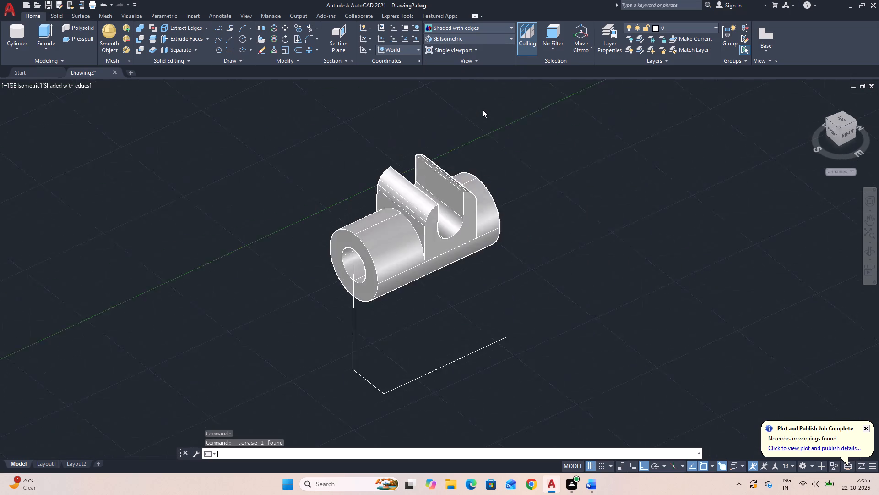
{"action": "left_click", "coordinate": [14, 27]}
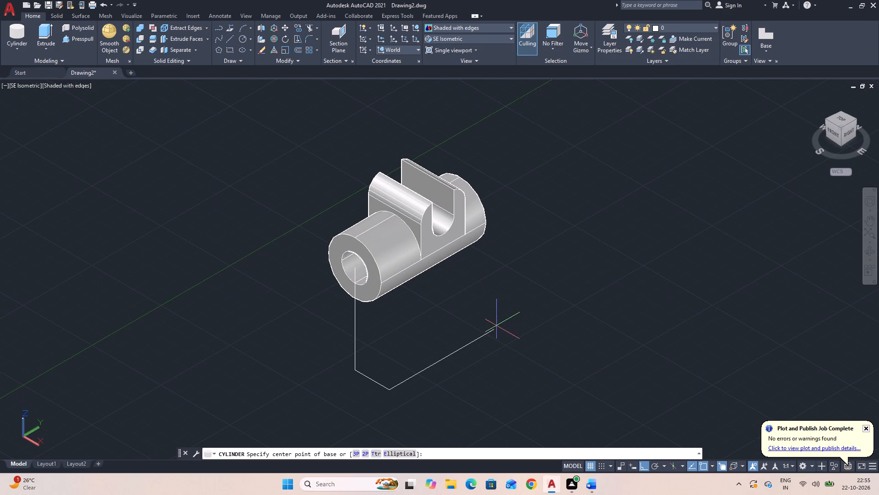
{"action": "left_click", "coordinate": [495, 328]}
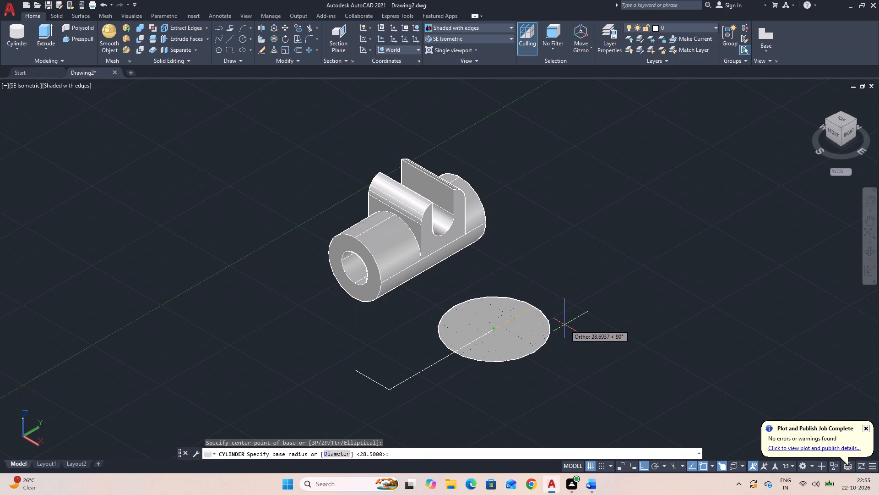
{"action": "type", "text": "D"}
{"action": "key", "text": "space"}
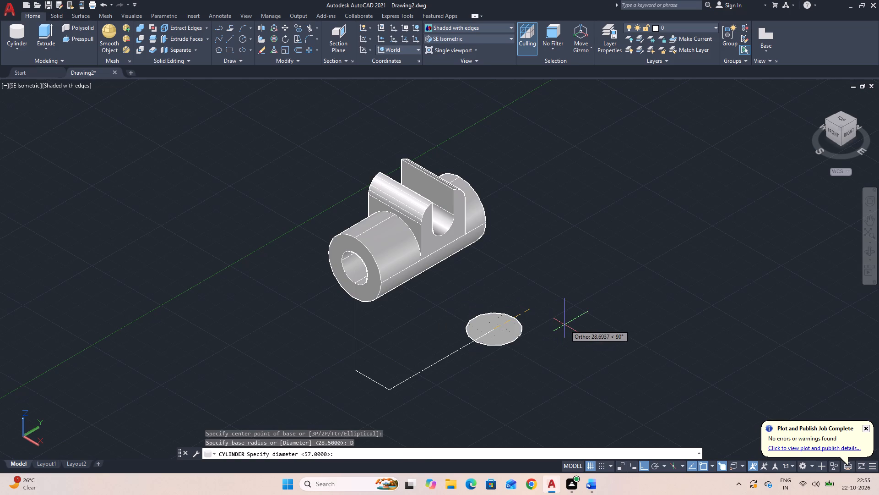
{"action": "type", "text": "57"}
{"action": "key", "text": "Return"}
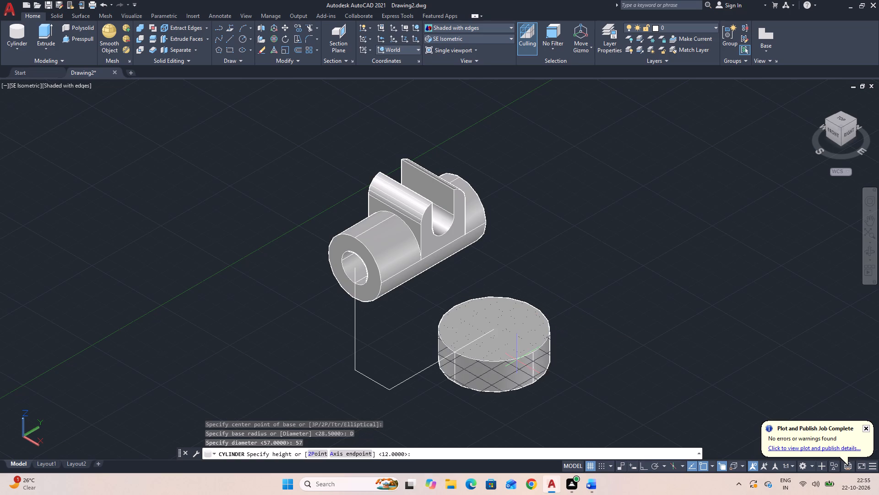
{"action": "left_click", "coordinate": [355, 456]}
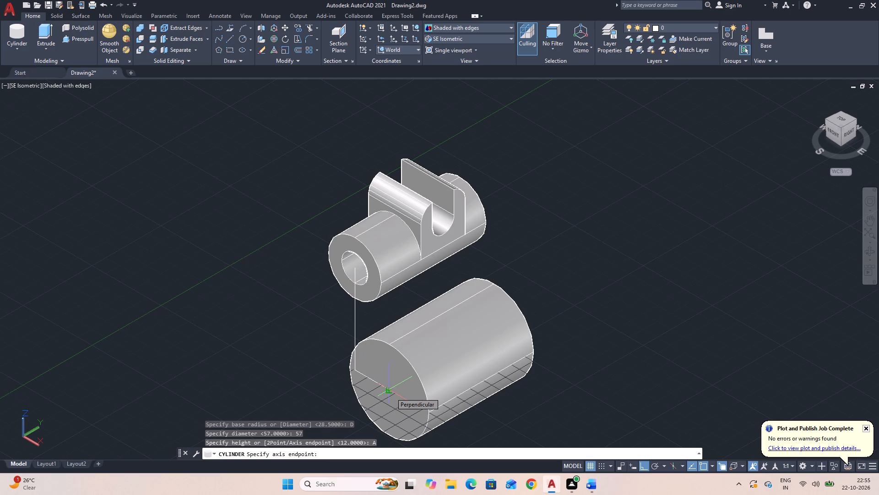
{"action": "type", "text": "12"}
{"action": "key", "text": "Return"}
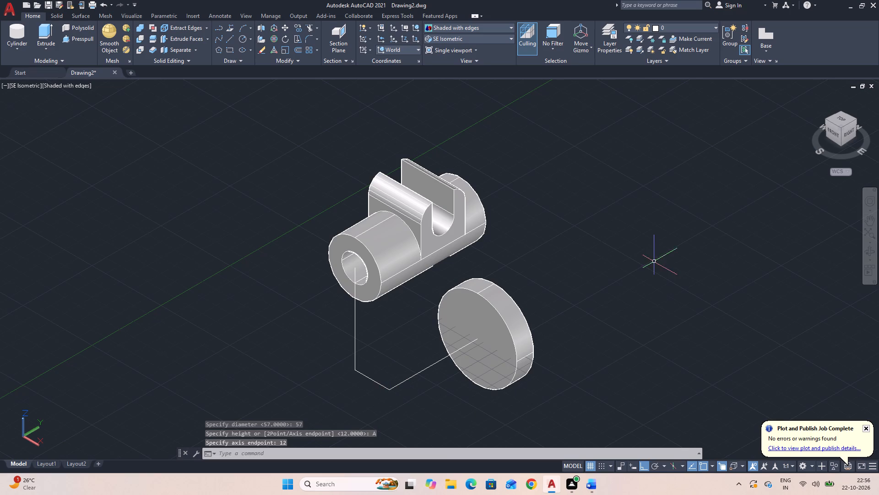
Examine the disc's alignment with the end of the slotted cylinder from the side, above and behind, and restore the SE Isometric view.
{"action": "left_click", "coordinate": [869, 252]}
{"action": "left_click_drag", "start_coordinate": [752, 264], "coordinate": [673, 197]}
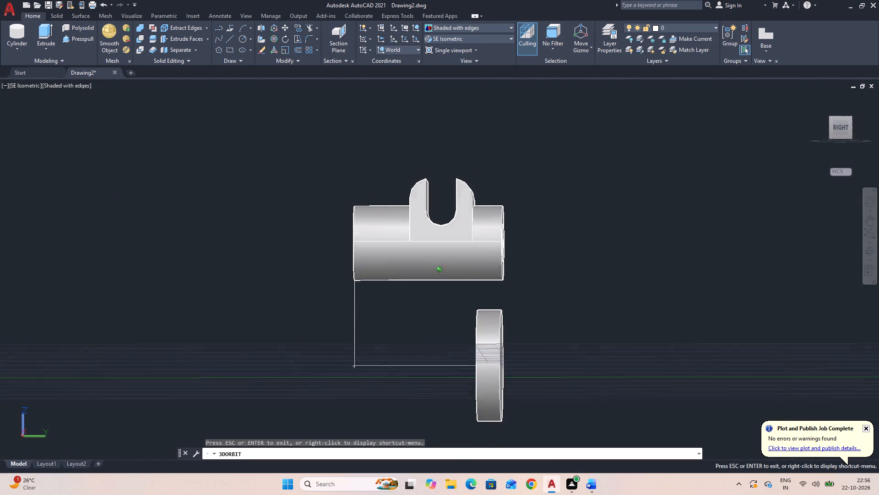
{"action": "left_click_drag", "start_coordinate": [673, 197], "coordinate": [685, 329]}
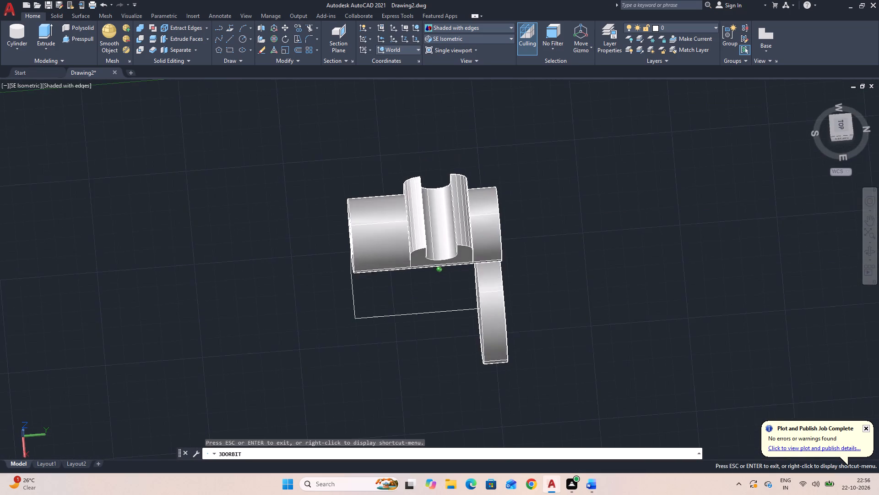
{"action": "left_click_drag", "start_coordinate": [685, 329], "coordinate": [682, 231]}
{"action": "left_click", "coordinate": [475, 39]}
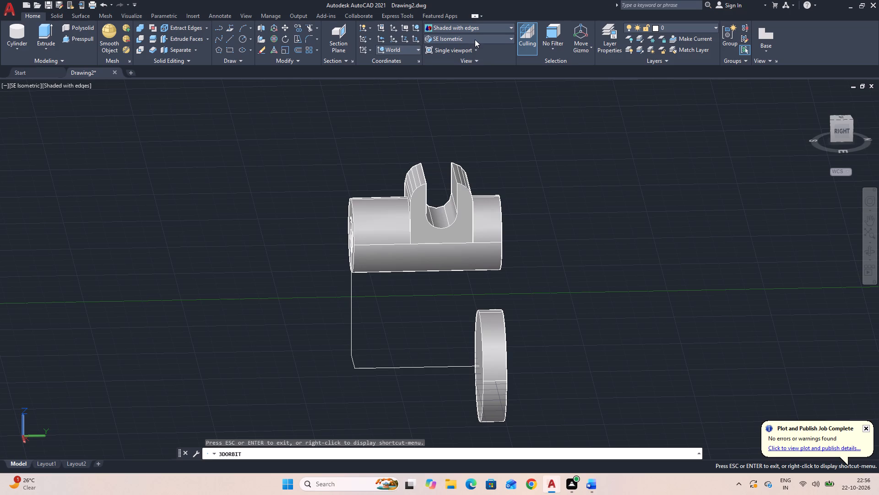
{"action": "left_click", "coordinate": [483, 110]}
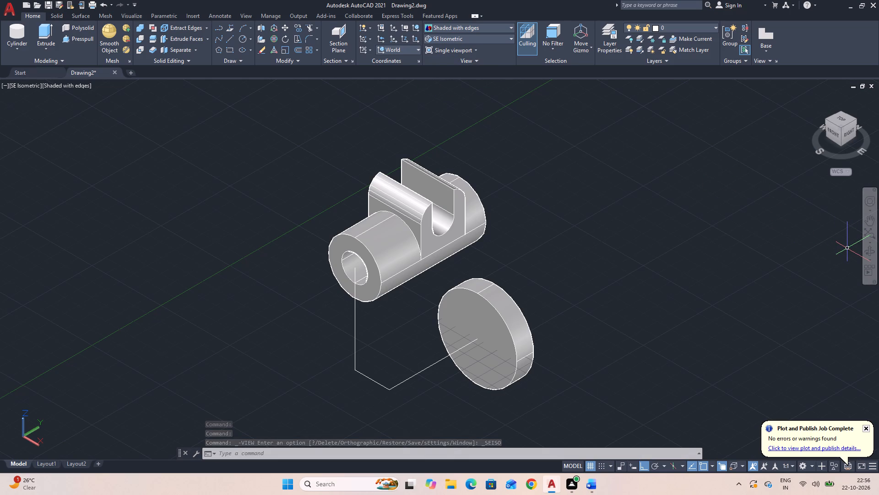
{"action": "left_click", "coordinate": [868, 253]}
{"action": "left_click_drag", "start_coordinate": [857, 256], "coordinate": [706, 200]}
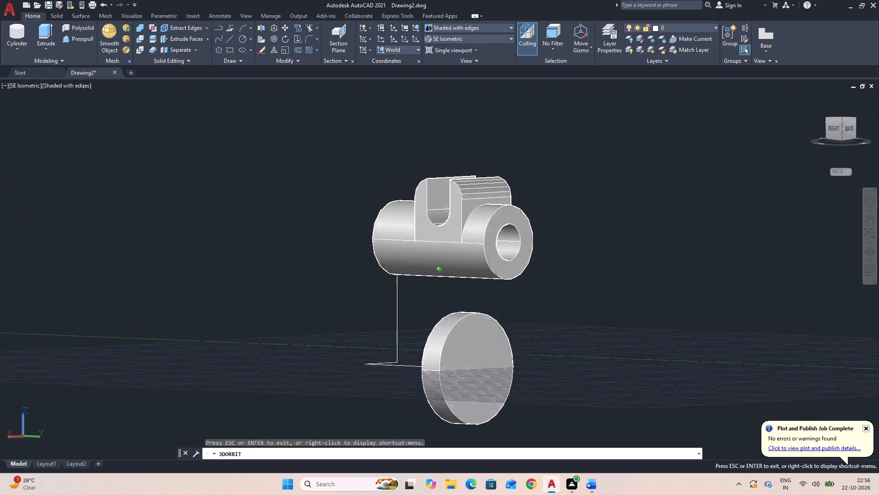
{"action": "left_click_drag", "start_coordinate": [706, 200], "coordinate": [499, 299]}
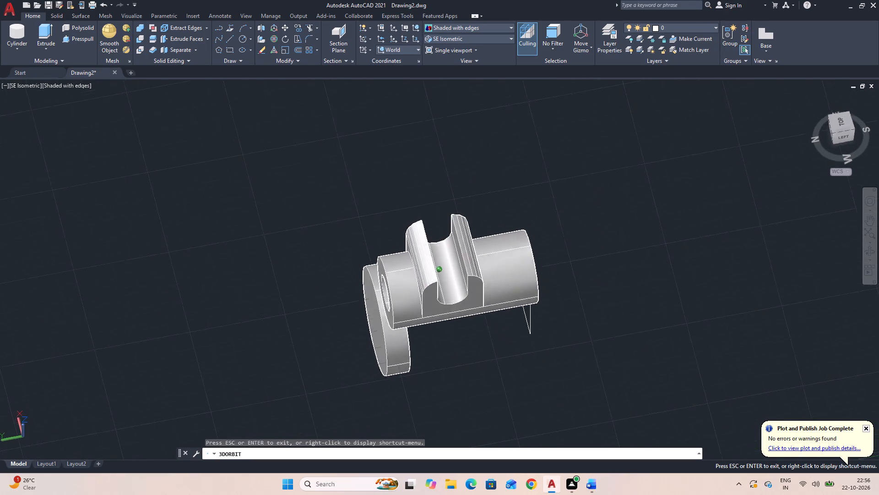
{"action": "left_click_drag", "start_coordinate": [499, 299], "coordinate": [477, 326]}
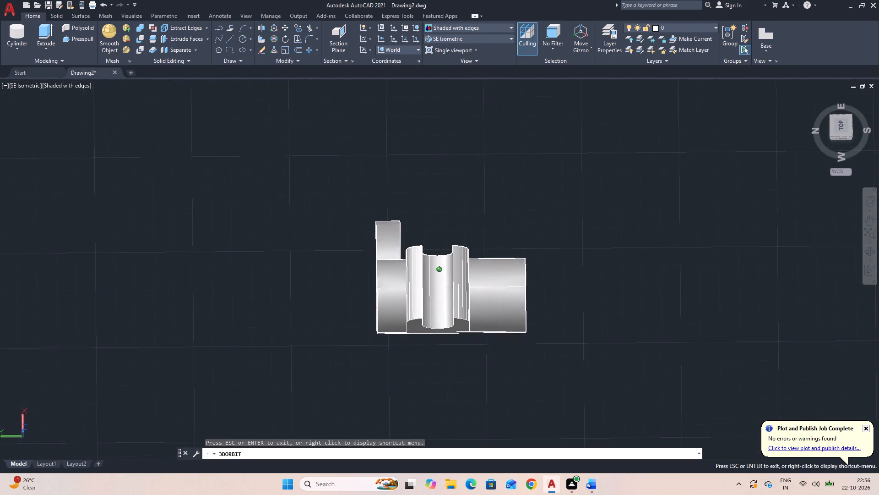
{"action": "left_click_drag", "start_coordinate": [477, 326], "coordinate": [481, 295]}
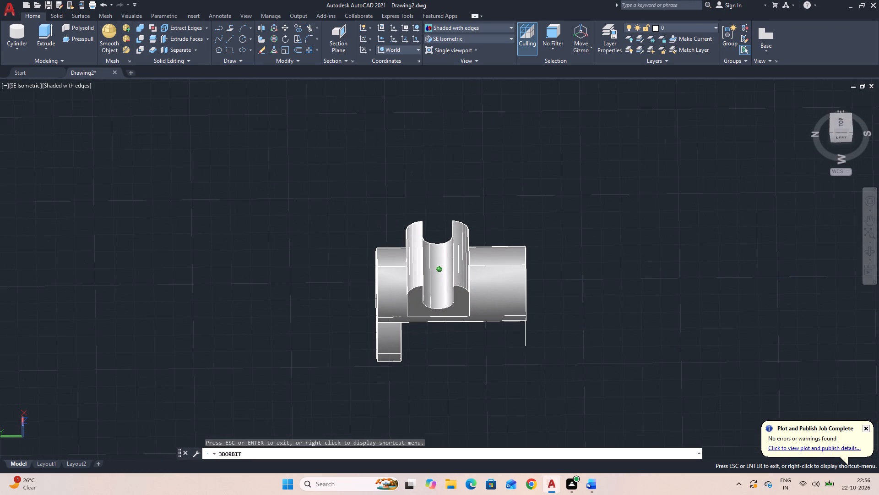
{"action": "left_click_drag", "start_coordinate": [481, 295], "coordinate": [772, 269]}
{"action": "left_click_drag", "start_coordinate": [654, 313], "coordinate": [686, 293]}
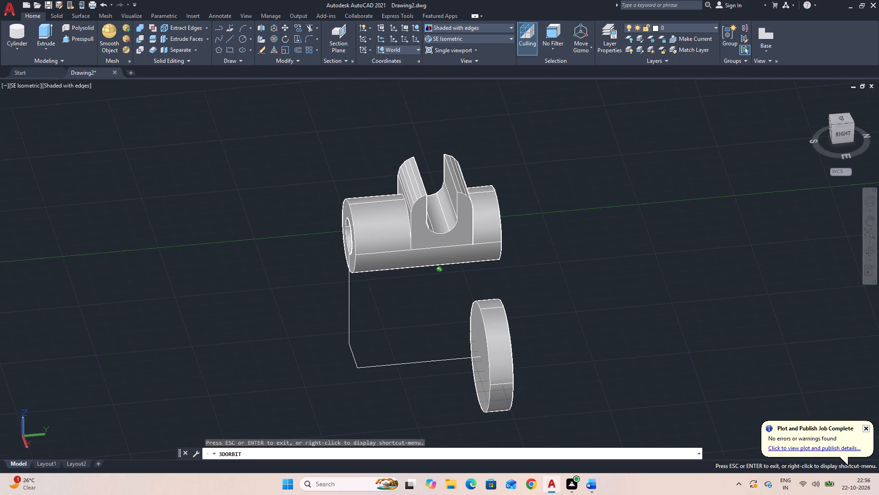
{"action": "key", "text": "Escape"}
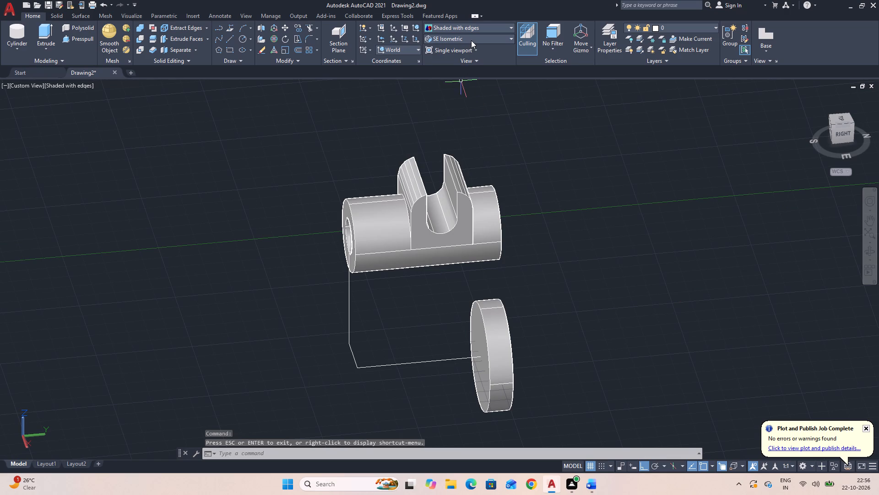
{"action": "left_click", "coordinate": [471, 38]}
{"action": "left_click", "coordinate": [482, 113]}
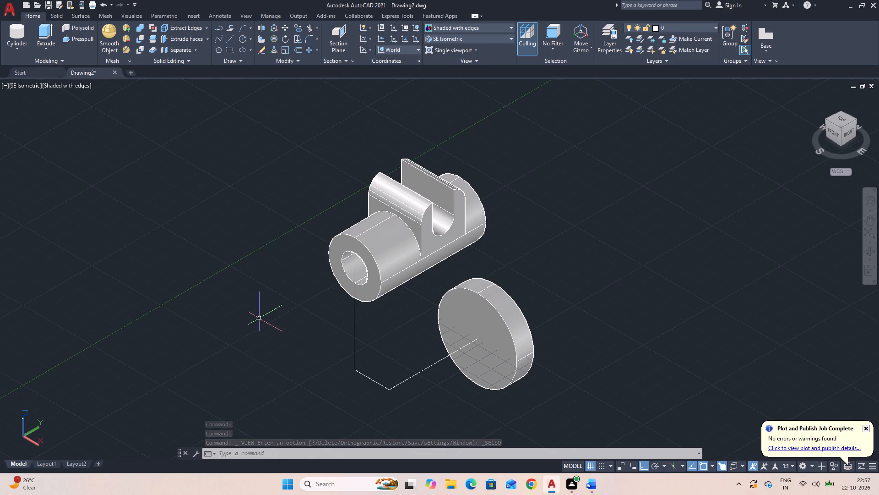
Create a 38-diameter cylinder centred on the 57-diameter disc's front face, with its axis endpoint 12 back through the disc's thickness.
{"action": "left_click", "coordinate": [15, 30]}
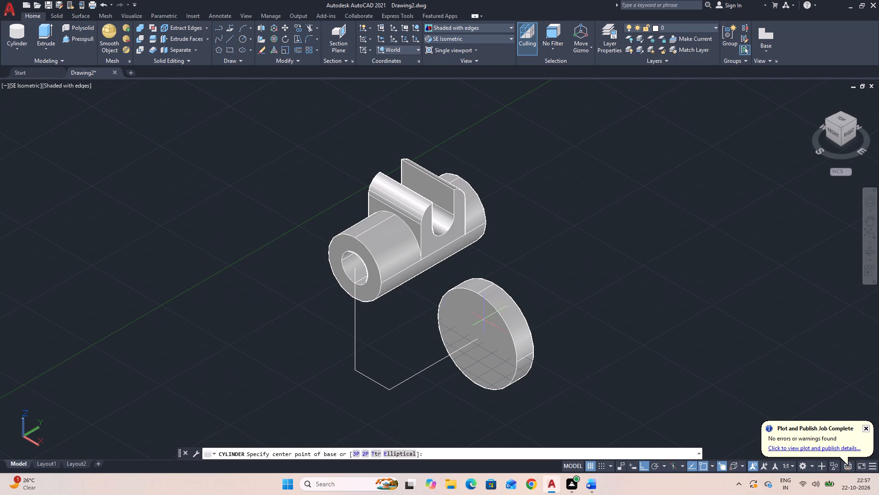
{"action": "left_click", "coordinate": [476, 341]}
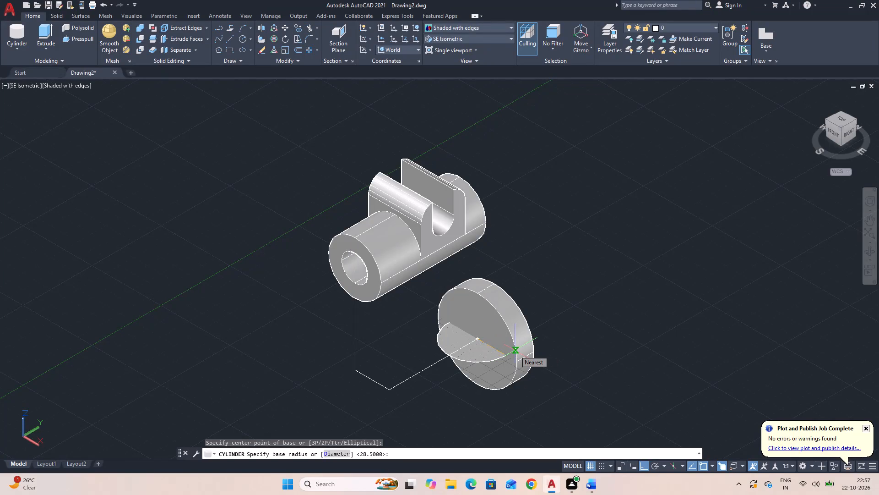
{"action": "type", "text": "D"}
{"action": "key", "text": "space"}
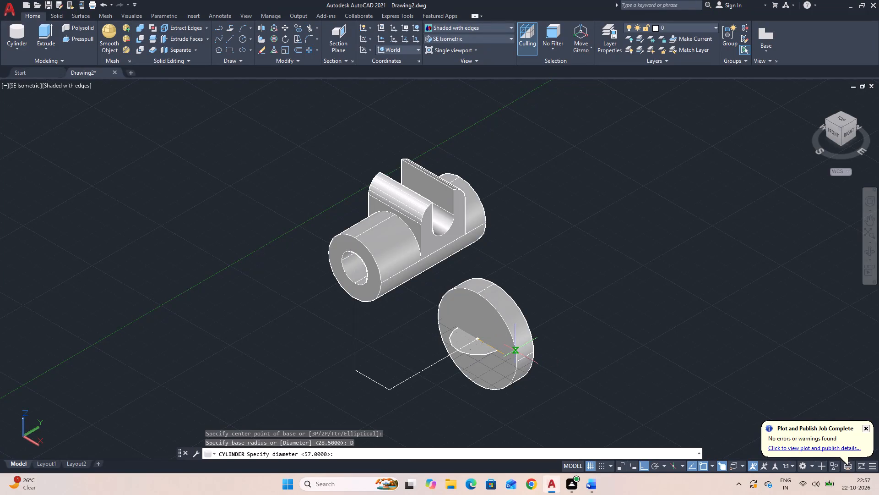
{"action": "type", "text": "38"}
{"action": "key", "text": "Return"}
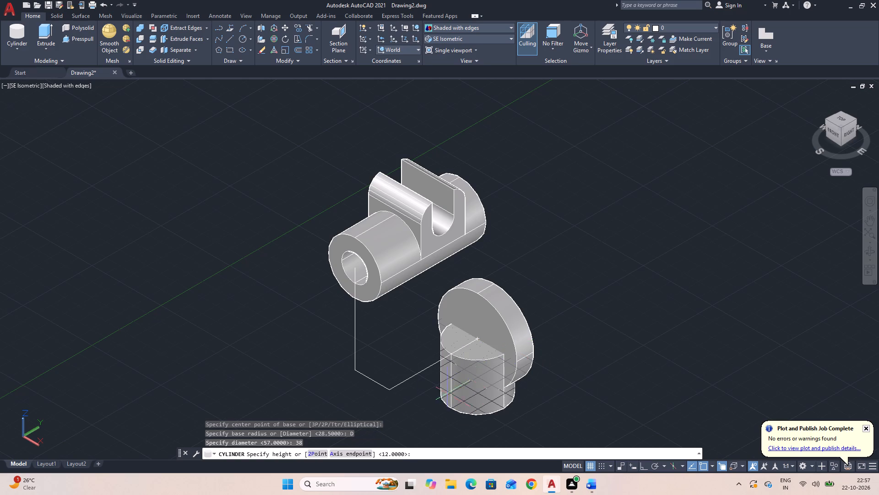
{"action": "left_click", "coordinate": [335, 455]}
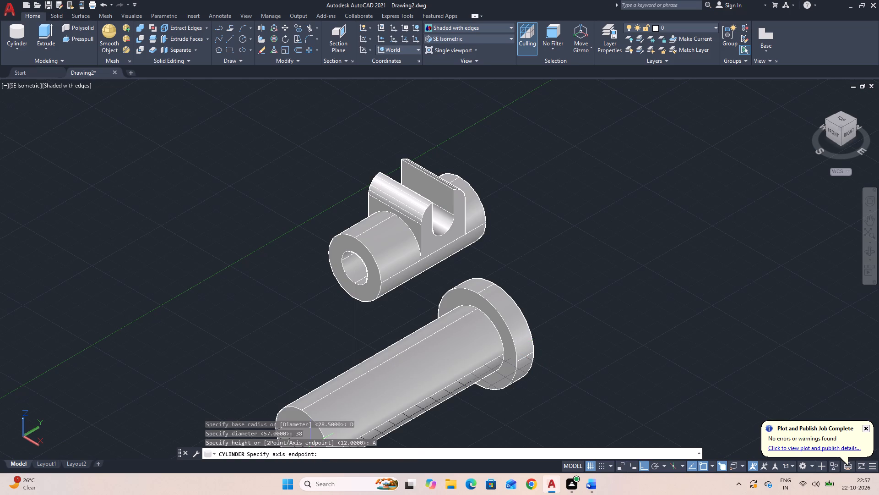
{"action": "left_click", "coordinate": [591, 245]}
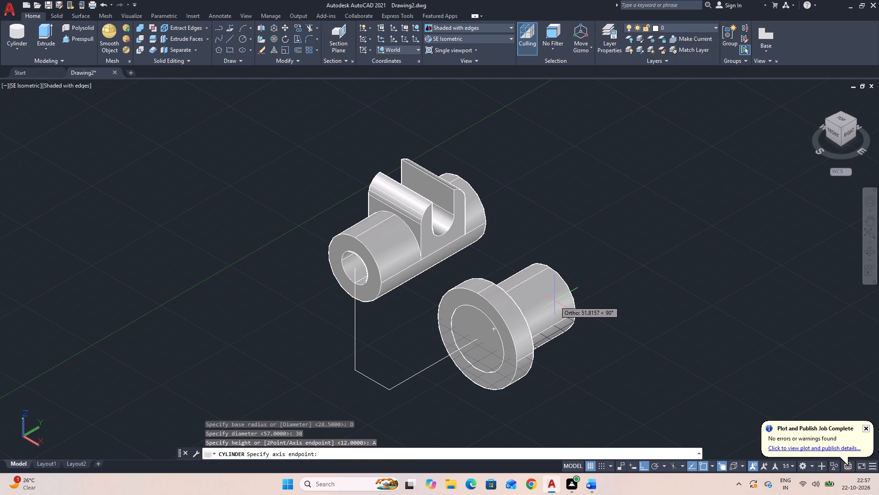
{"action": "type", "text": "12"}
{"action": "key", "text": "Return"}
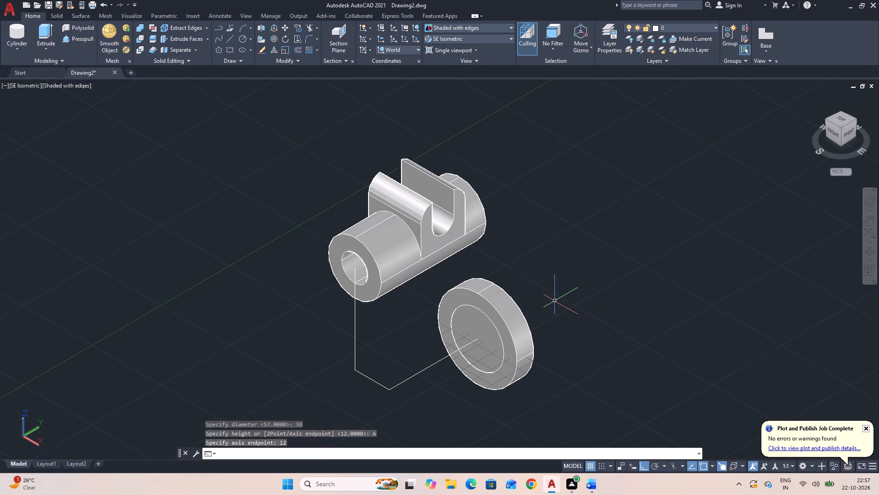
Subtract the 38-diameter cylinder from the 57-diameter disc to leave a ring.
{"action": "key", "text": "s"}
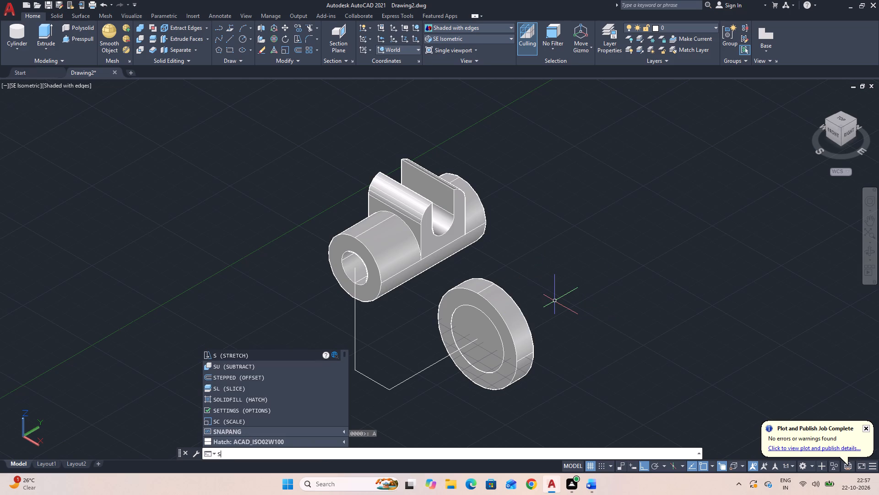
{"action": "type", "text": "UN"}
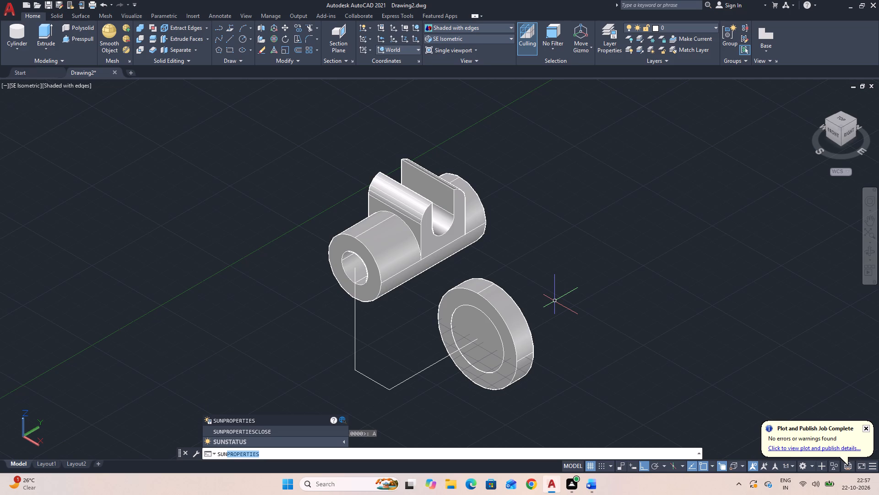
{"action": "key", "text": "BackSpace"}
{"action": "key", "text": "BackSpace"}
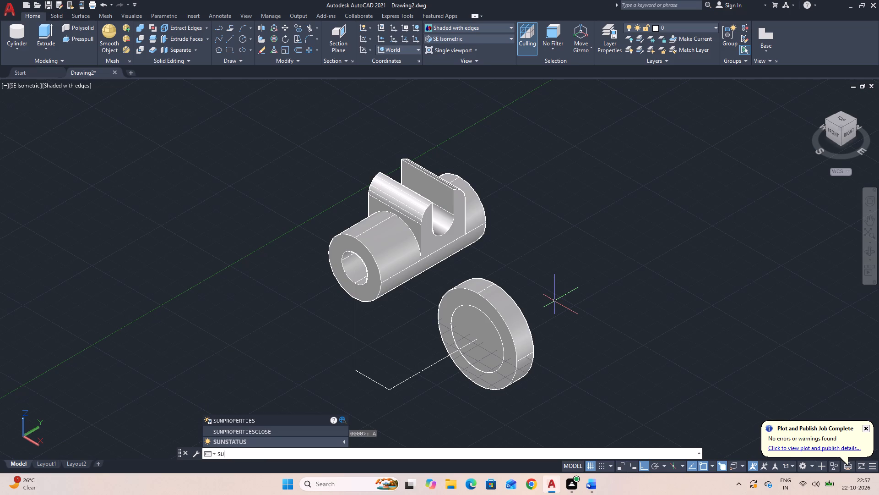
{"action": "key", "text": "space"}
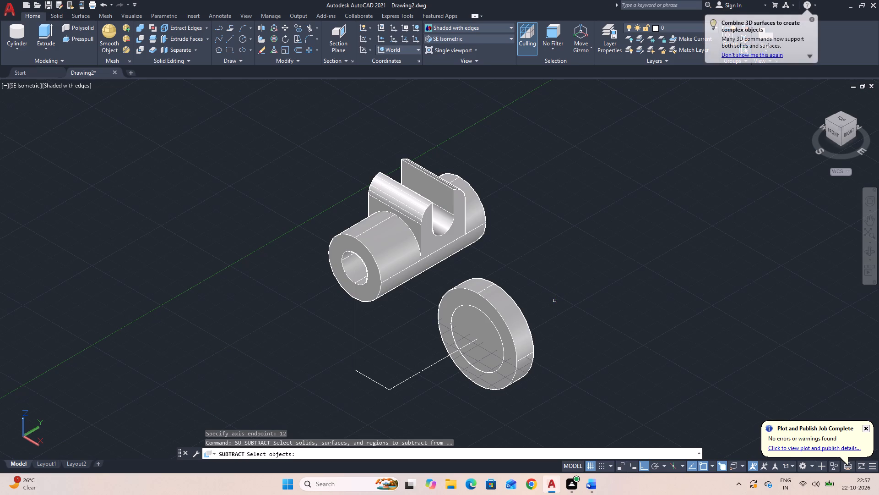
{"action": "left_click", "coordinate": [557, 309]}
{"action": "left_click", "coordinate": [520, 320]}
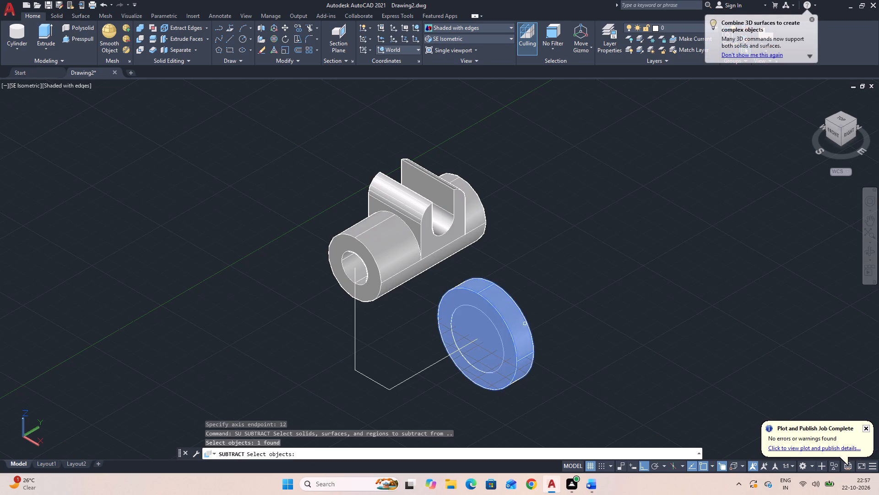
{"action": "key", "text": "space"}
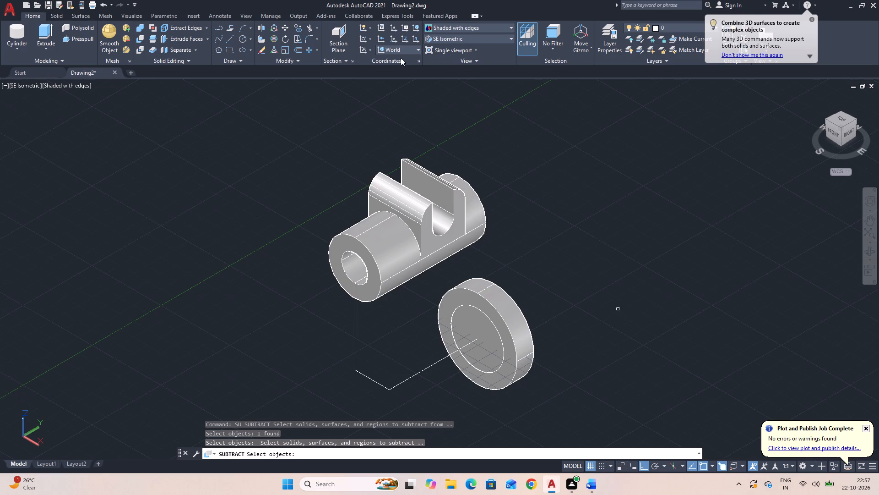
{"action": "left_click", "coordinate": [476, 328]}
{"action": "left_click", "coordinate": [515, 373]}
{"action": "key", "text": "space"}
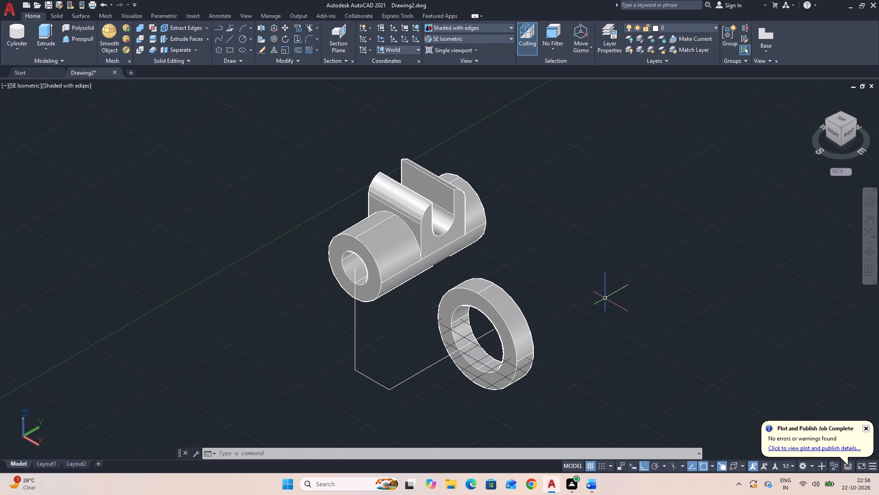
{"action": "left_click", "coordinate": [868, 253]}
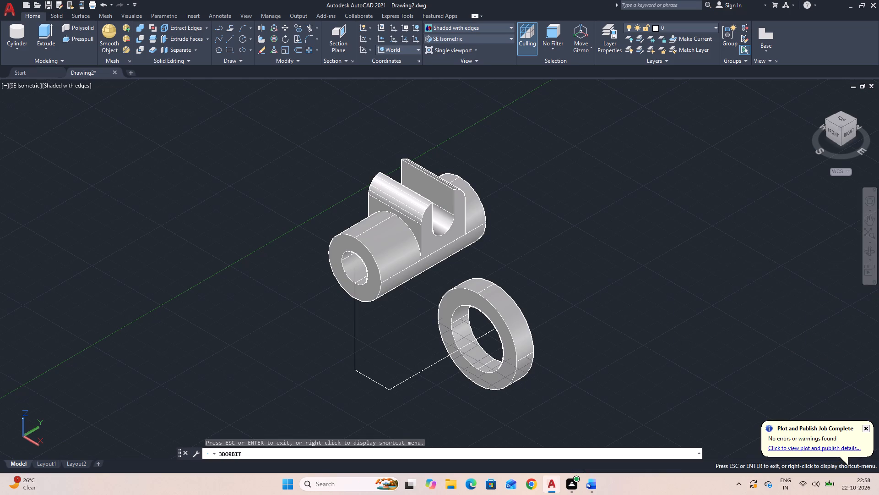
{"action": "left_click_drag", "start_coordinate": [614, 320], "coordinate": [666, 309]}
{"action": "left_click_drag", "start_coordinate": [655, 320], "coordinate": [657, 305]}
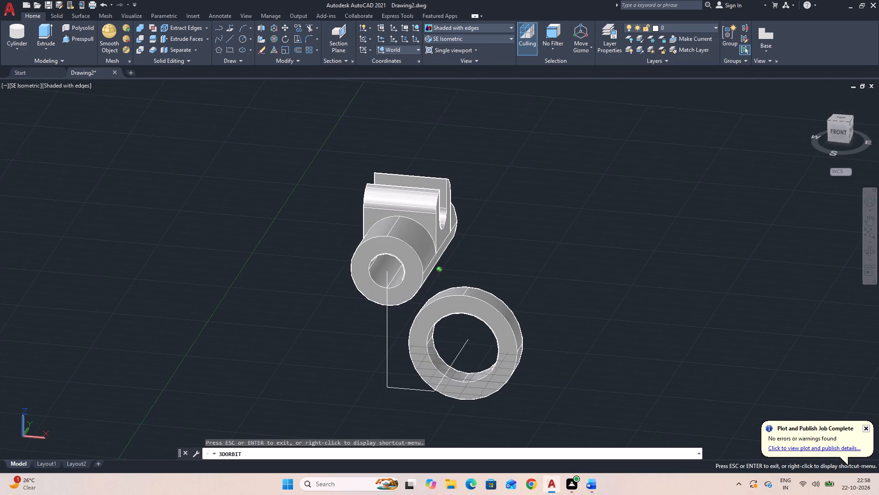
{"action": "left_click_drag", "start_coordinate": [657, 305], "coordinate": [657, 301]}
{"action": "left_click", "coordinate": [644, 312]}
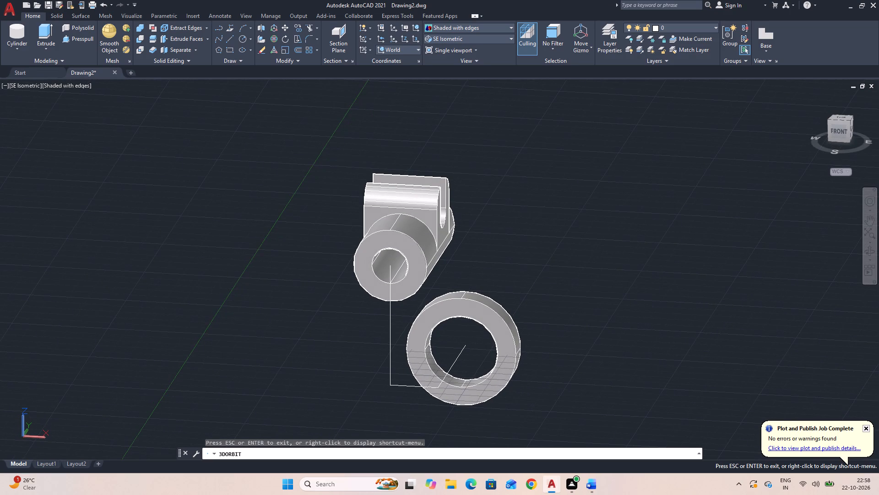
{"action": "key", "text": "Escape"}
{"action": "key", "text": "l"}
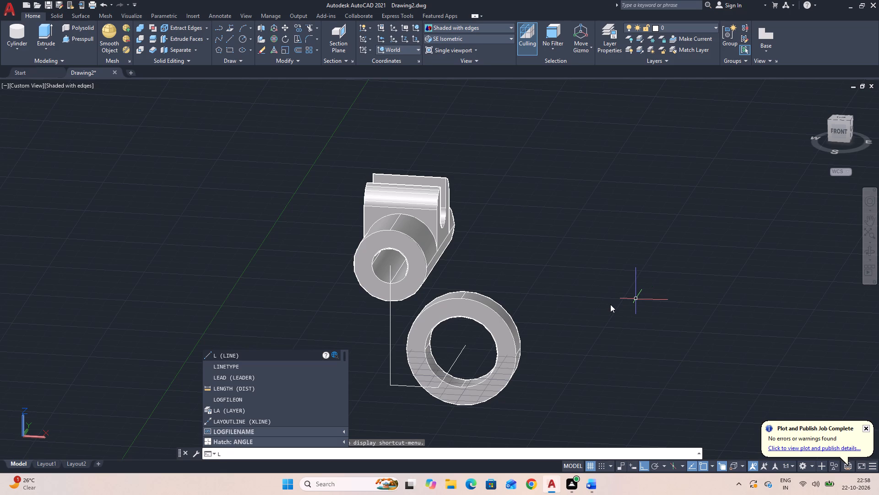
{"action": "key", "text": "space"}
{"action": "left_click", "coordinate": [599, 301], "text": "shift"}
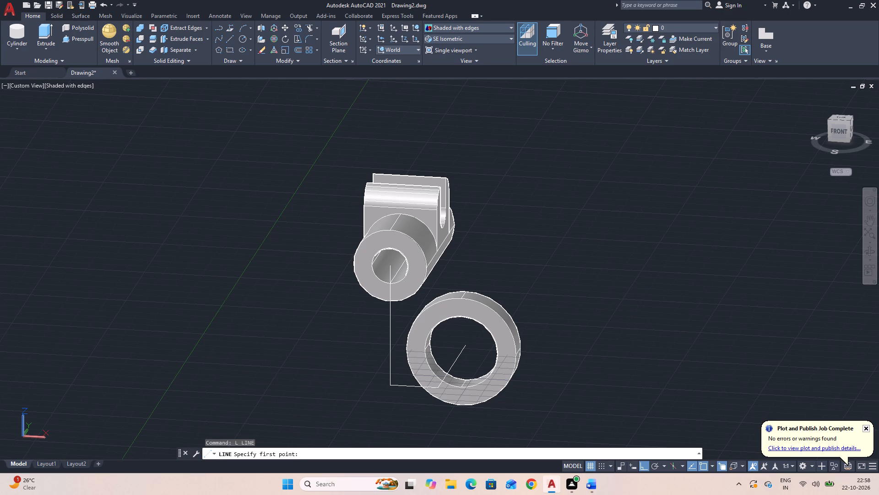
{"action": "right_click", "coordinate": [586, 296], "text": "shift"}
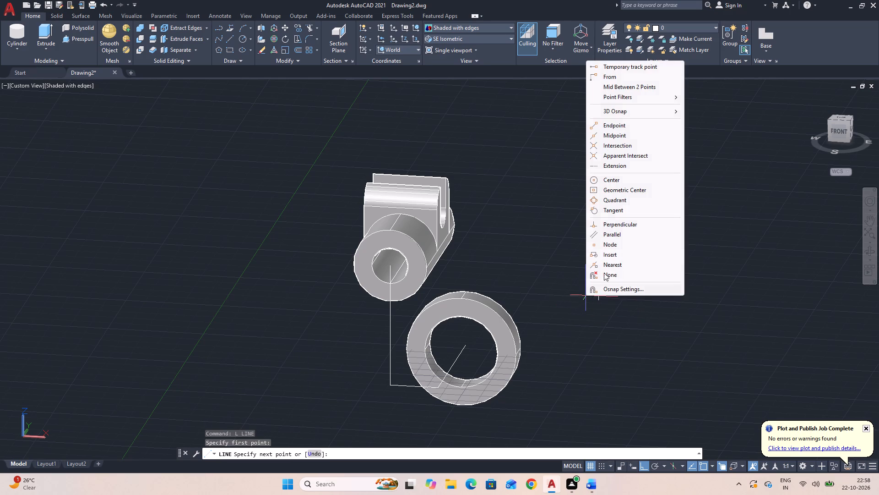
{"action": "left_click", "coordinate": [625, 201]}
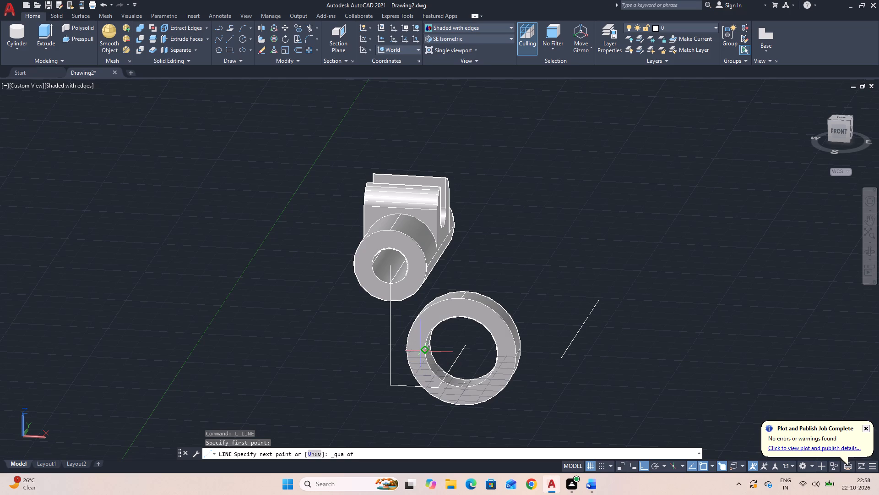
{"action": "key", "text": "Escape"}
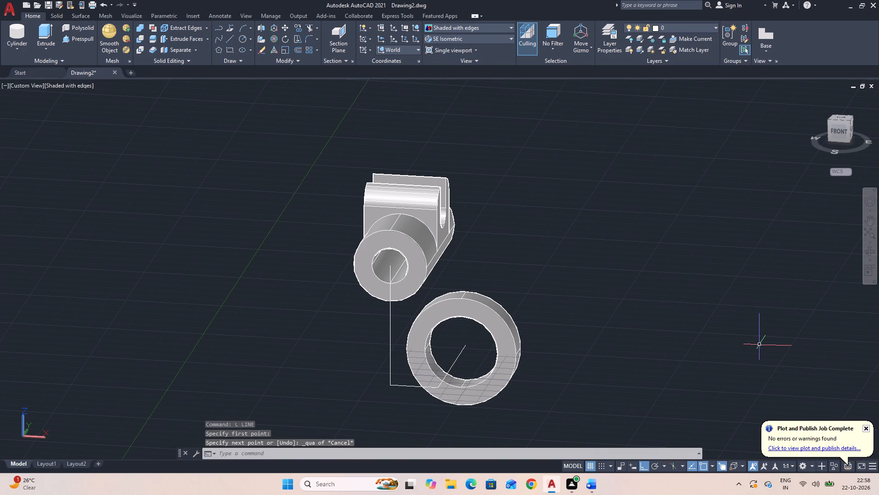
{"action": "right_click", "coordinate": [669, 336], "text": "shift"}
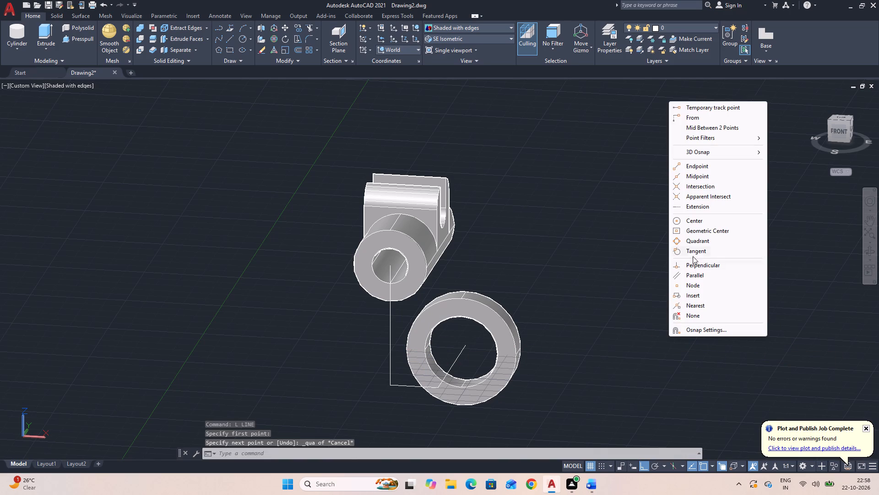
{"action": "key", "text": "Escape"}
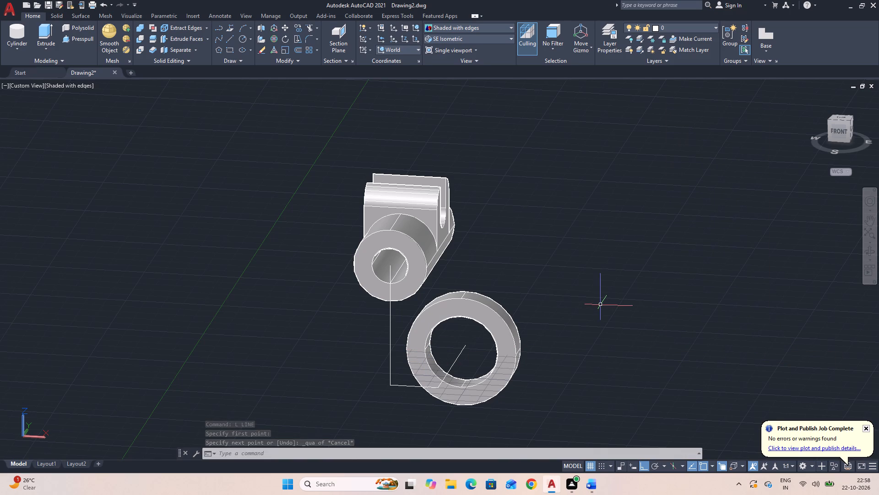
Draw a line from the side quadrant of the ring's bore straight down to just below the ring, continuing 38 horizontally across.
{"action": "type", "text": "L"}
{"action": "key", "text": "space"}
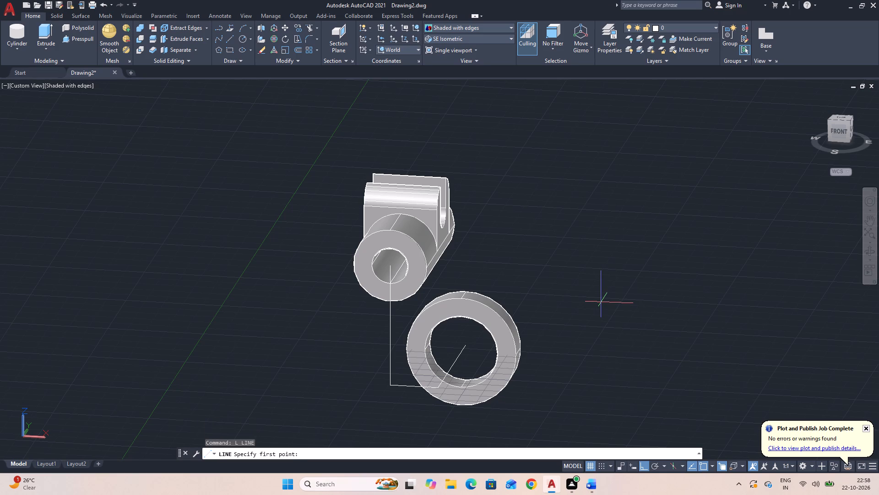
{"action": "right_click", "coordinate": [600, 302], "text": "shift"}
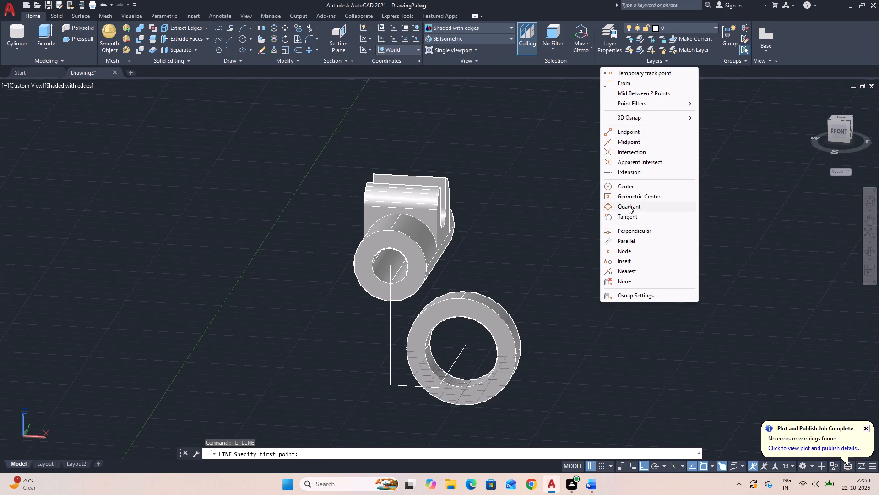
{"action": "left_click", "coordinate": [629, 206]}
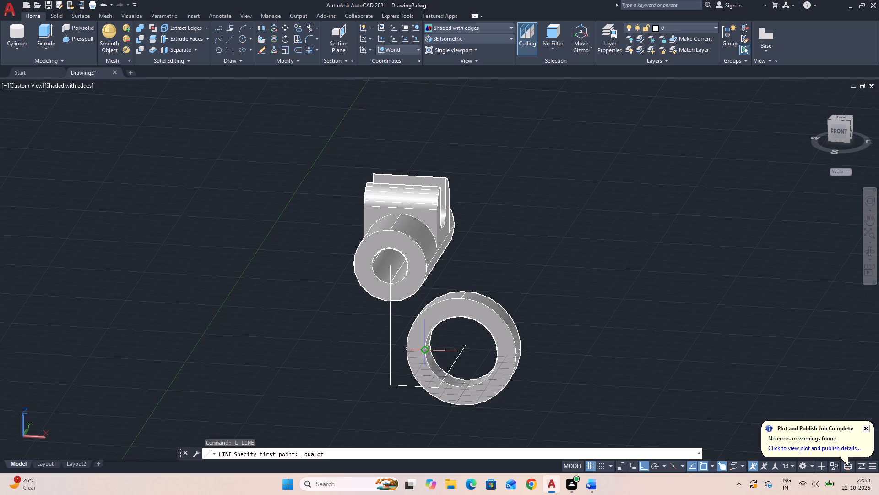
{"action": "left_click", "coordinate": [425, 348]}
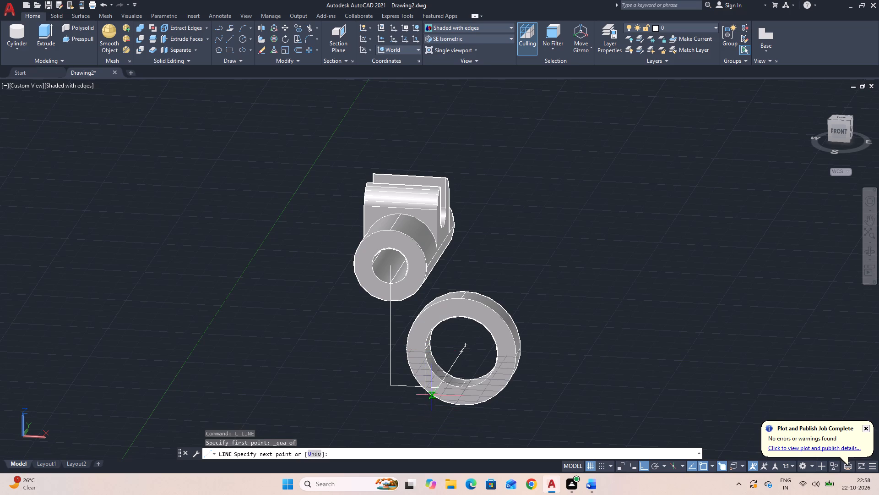
{"action": "left_click", "coordinate": [426, 412]}
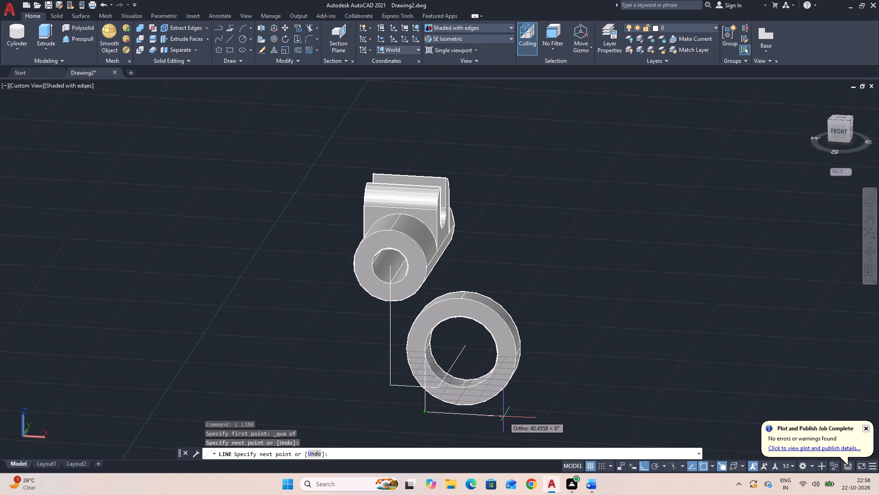
{"action": "type", "text": "38"}
{"action": "key", "text": "Return"}
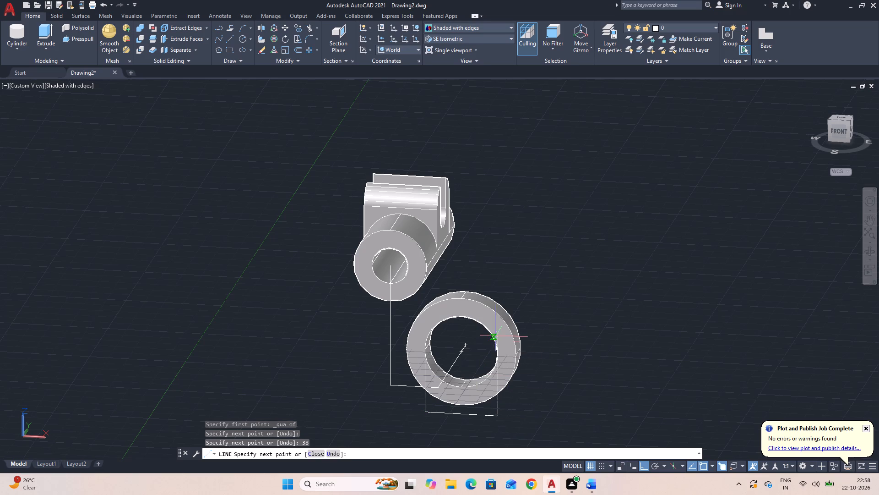
Finish the line below the ring by running it up to the opposite side quadrant of the ring's bore, undoing the stray segment.
{"action": "key", "text": "z"}
{"action": "right_click", "coordinate": [486, 346], "text": "shift"}
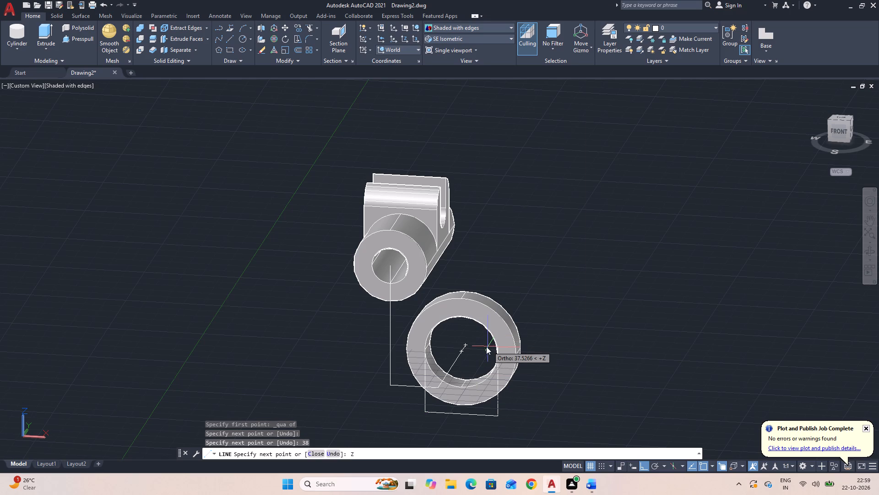
{"action": "left_click", "coordinate": [529, 250]}
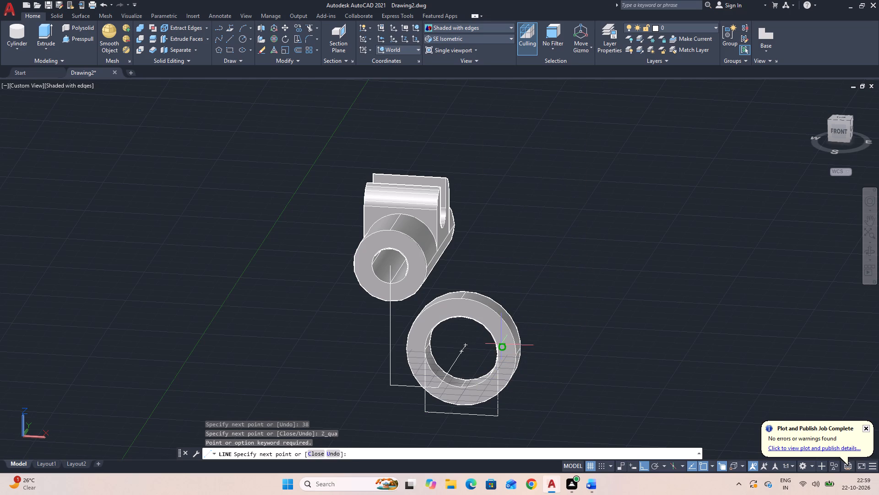
{"action": "right_click", "coordinate": [580, 294]}
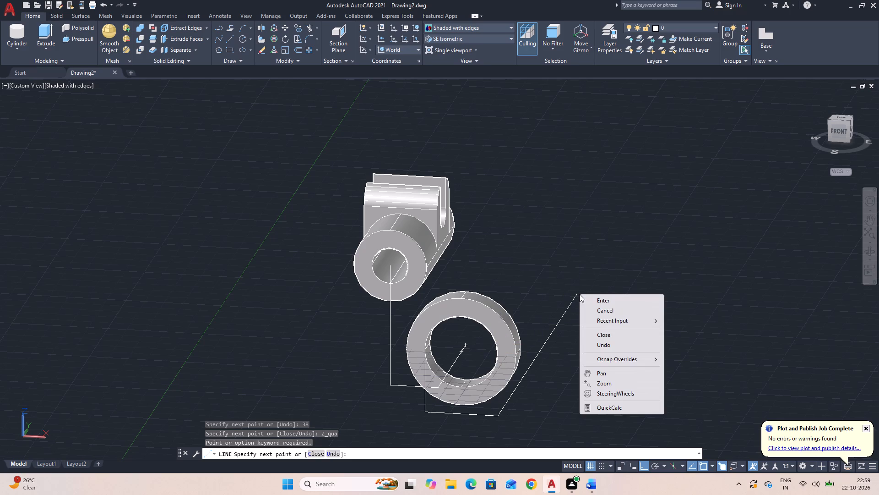
{"action": "left_click", "coordinate": [563, 294]}
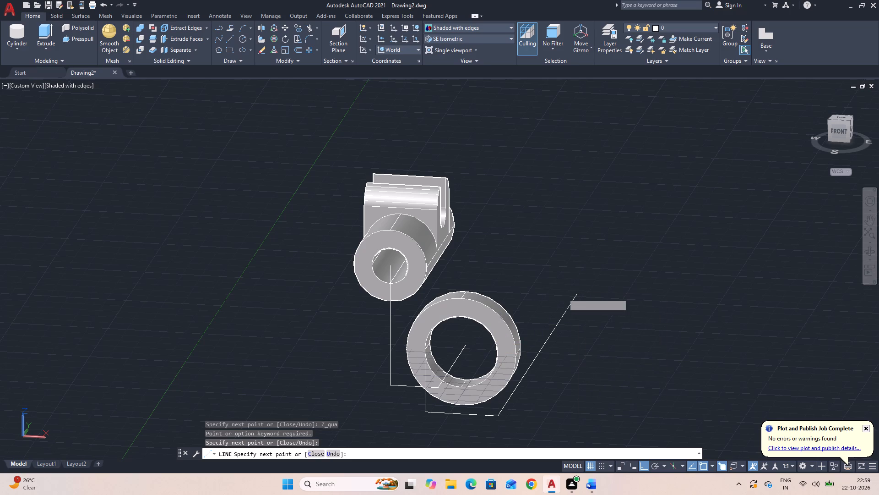
{"action": "key", "text": "ctrl+z"}
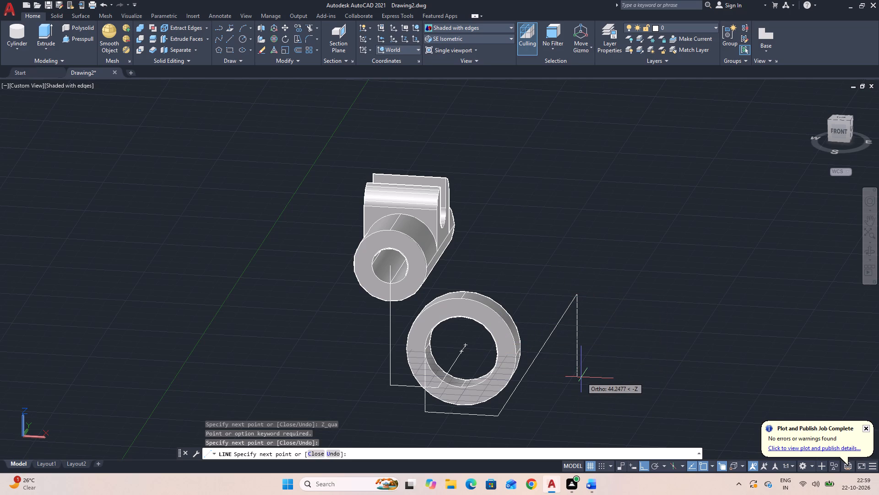
{"action": "right_click", "coordinate": [538, 354], "text": "shift"}
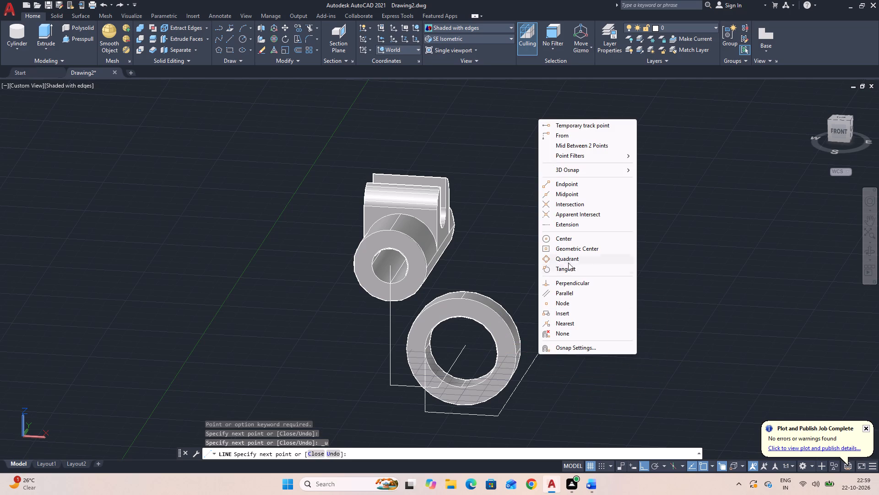
{"action": "left_click", "coordinate": [567, 259]}
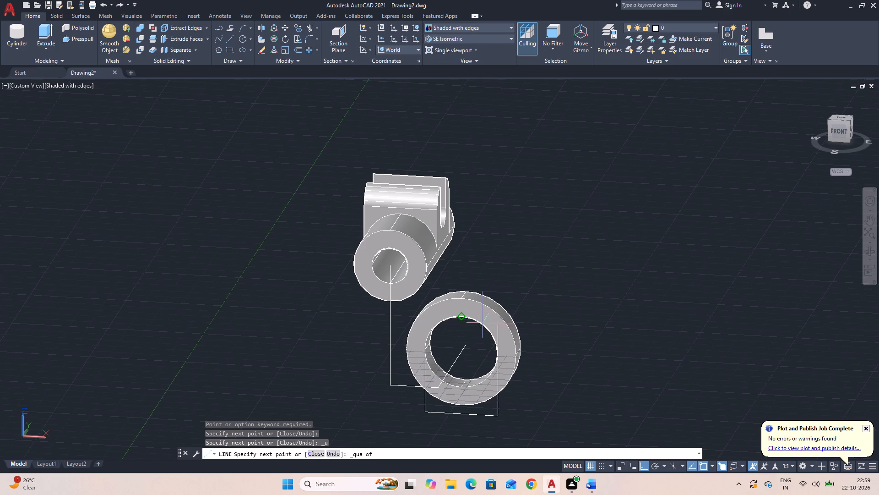
{"action": "left_click", "coordinate": [497, 352]}
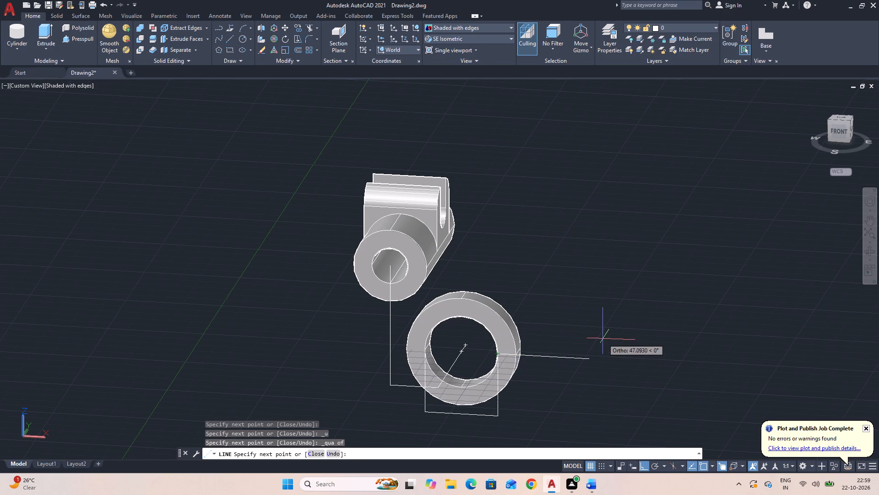
{"action": "key", "text": "Escape"}
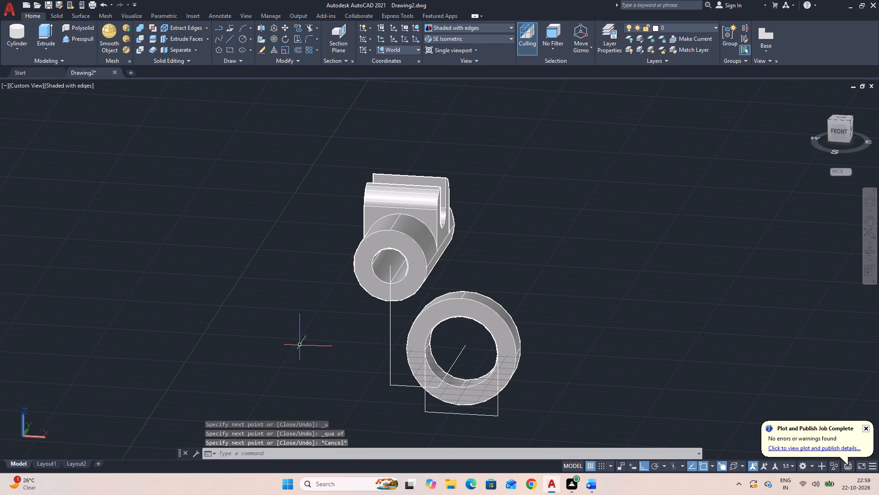
Presspull the ring area between the two vertical lines back through the ring's thickness, cutting its lower part open below the bore.
{"action": "left_click", "coordinate": [73, 36]}
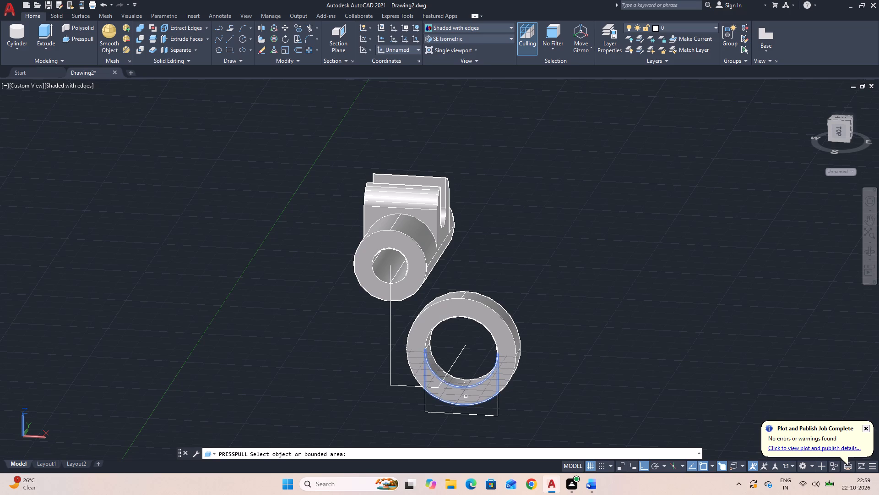
{"action": "left_click", "coordinate": [466, 396]}
{"action": "left_click", "coordinate": [641, 288]}
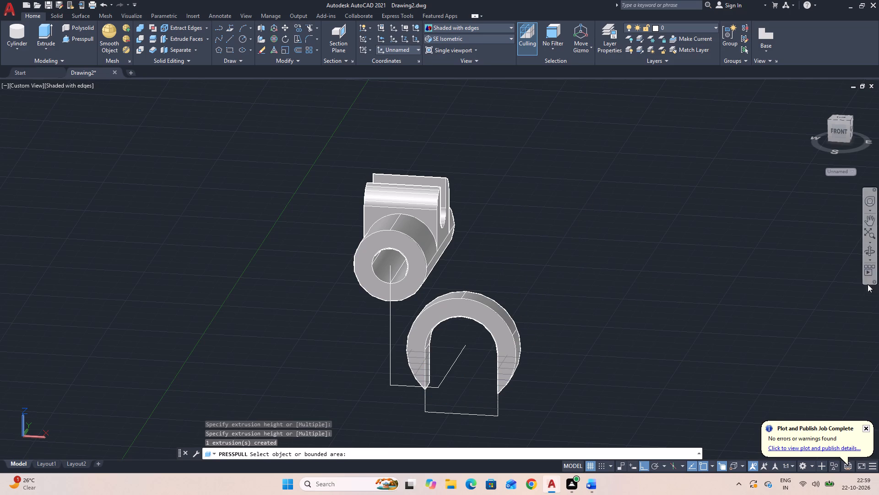
{"action": "left_click", "coordinate": [871, 256]}
{"action": "left_click_drag", "start_coordinate": [827, 276], "coordinate": [732, 323]}
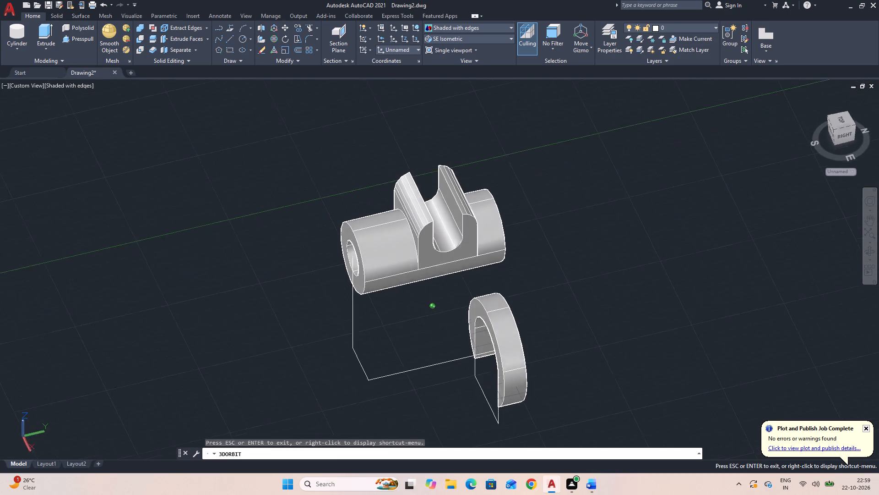
{"action": "left_click_drag", "start_coordinate": [732, 323], "coordinate": [786, 293]}
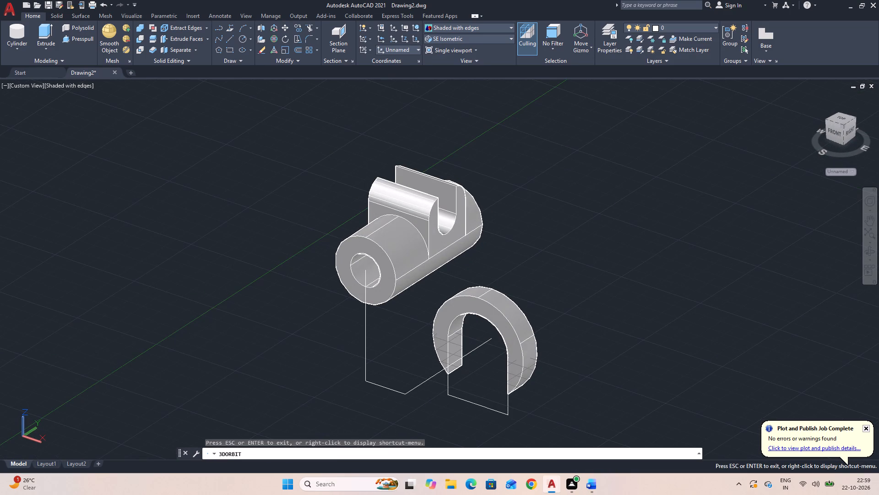
{"action": "key", "text": "Escape"}
{"action": "left_click", "coordinate": [524, 420]}
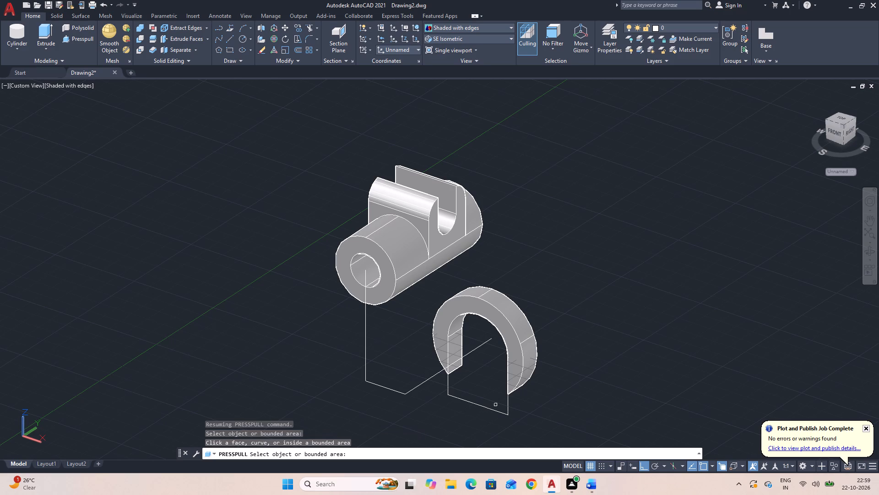
{"action": "key", "text": "Escape"}
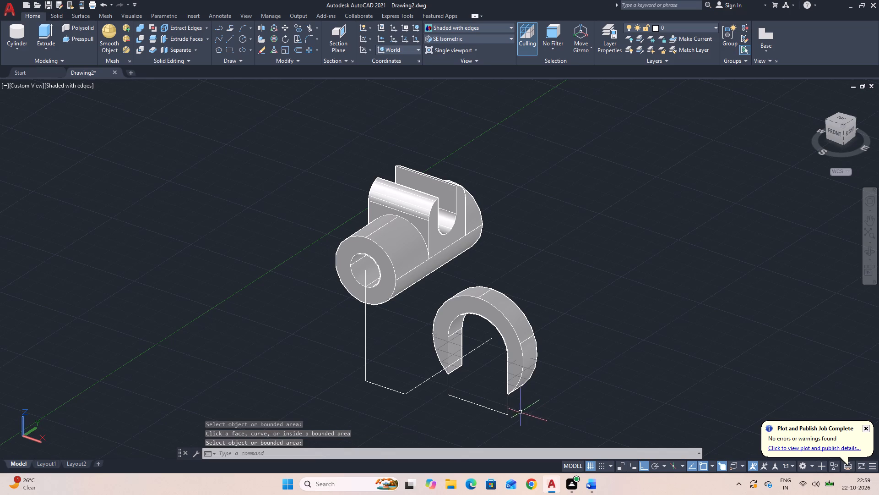
Delete the three construction lines beneath the ring's opening, keeping the ring itself.
{"action": "left_click", "coordinate": [517, 411]}
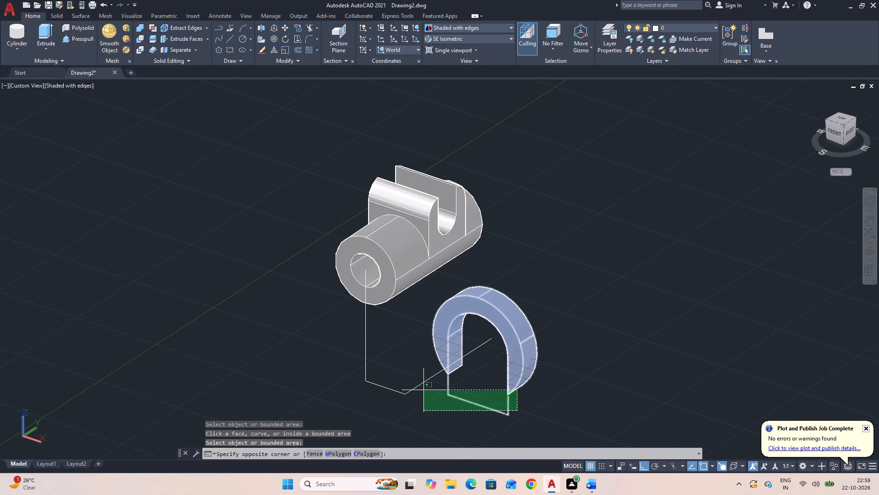
{"action": "left_click", "coordinate": [424, 390]}
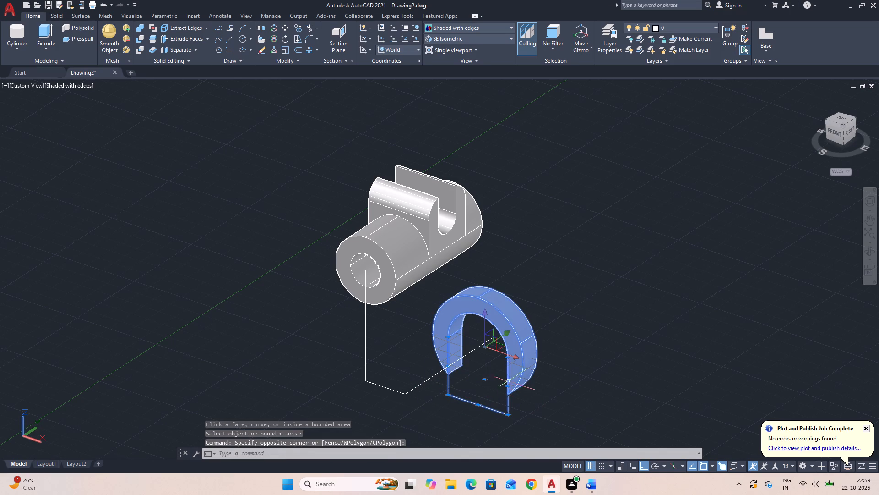
{"action": "left_click", "coordinate": [514, 375], "text": "shift"}
{"action": "key", "text": "Delete"}
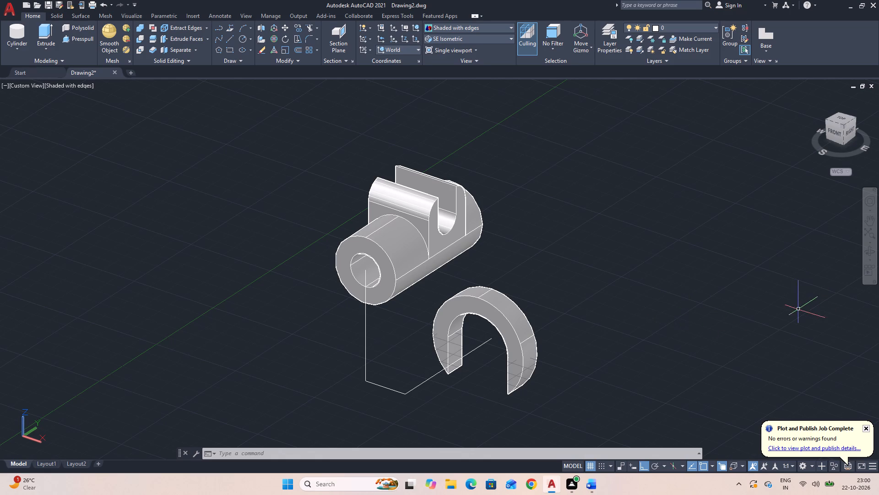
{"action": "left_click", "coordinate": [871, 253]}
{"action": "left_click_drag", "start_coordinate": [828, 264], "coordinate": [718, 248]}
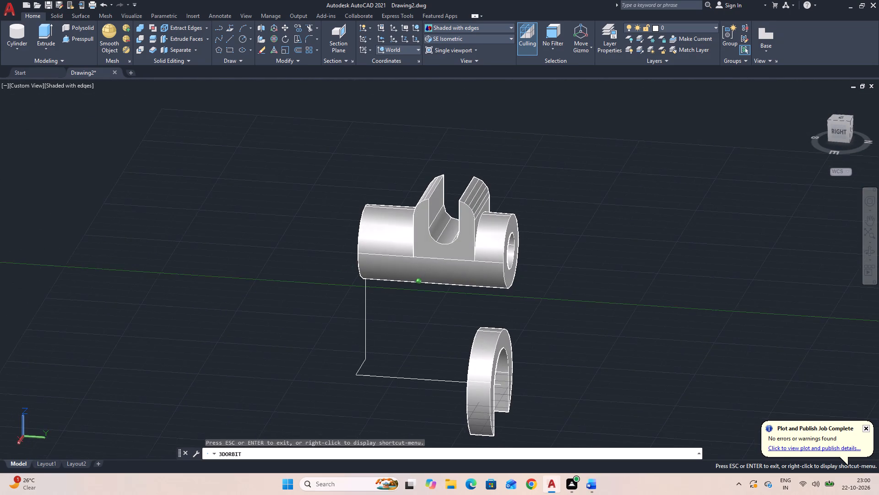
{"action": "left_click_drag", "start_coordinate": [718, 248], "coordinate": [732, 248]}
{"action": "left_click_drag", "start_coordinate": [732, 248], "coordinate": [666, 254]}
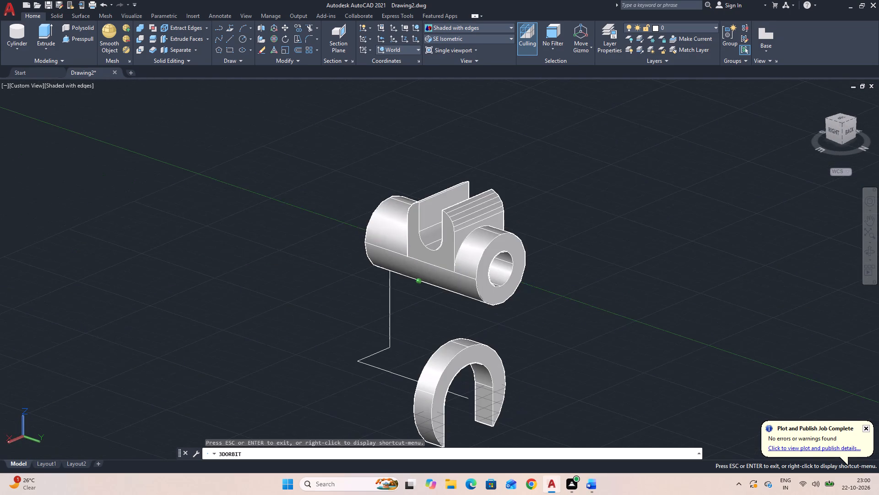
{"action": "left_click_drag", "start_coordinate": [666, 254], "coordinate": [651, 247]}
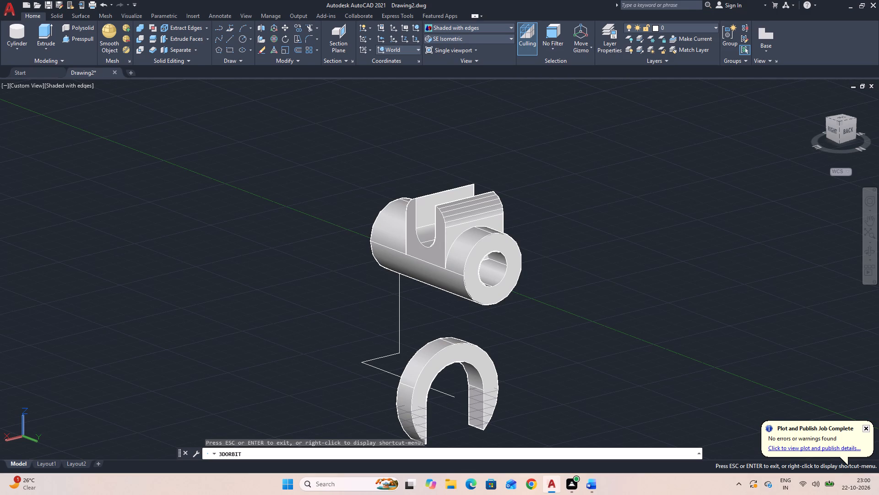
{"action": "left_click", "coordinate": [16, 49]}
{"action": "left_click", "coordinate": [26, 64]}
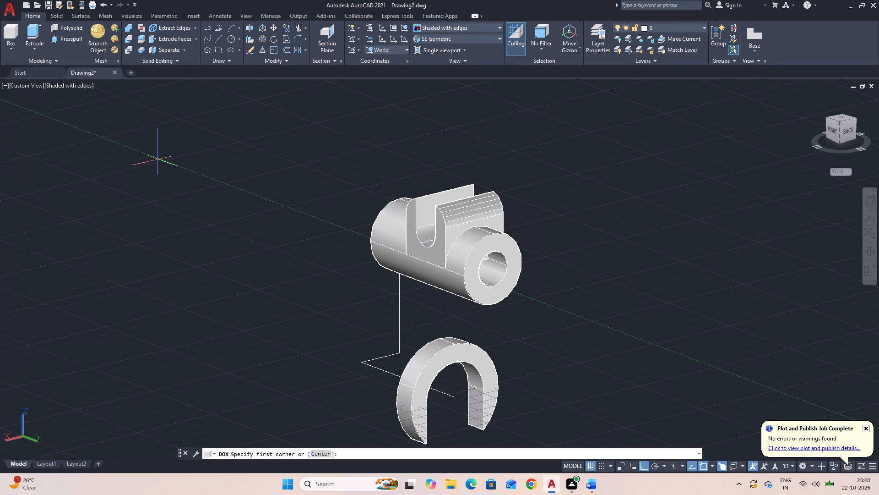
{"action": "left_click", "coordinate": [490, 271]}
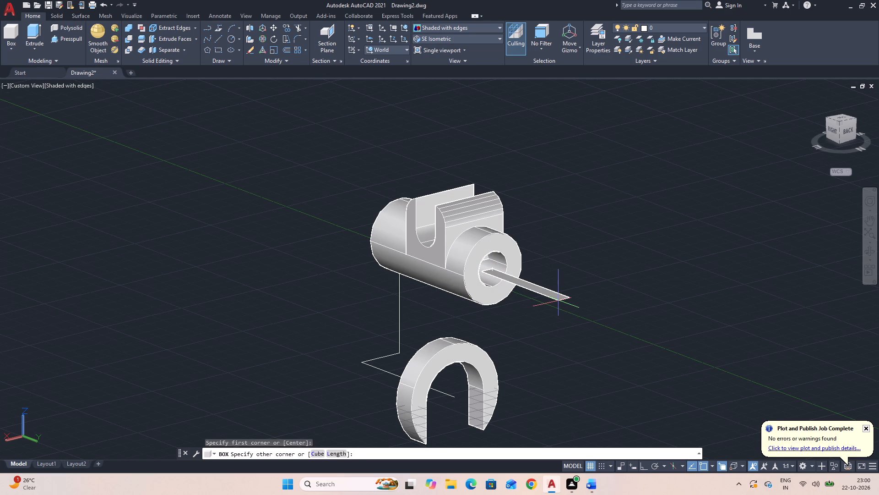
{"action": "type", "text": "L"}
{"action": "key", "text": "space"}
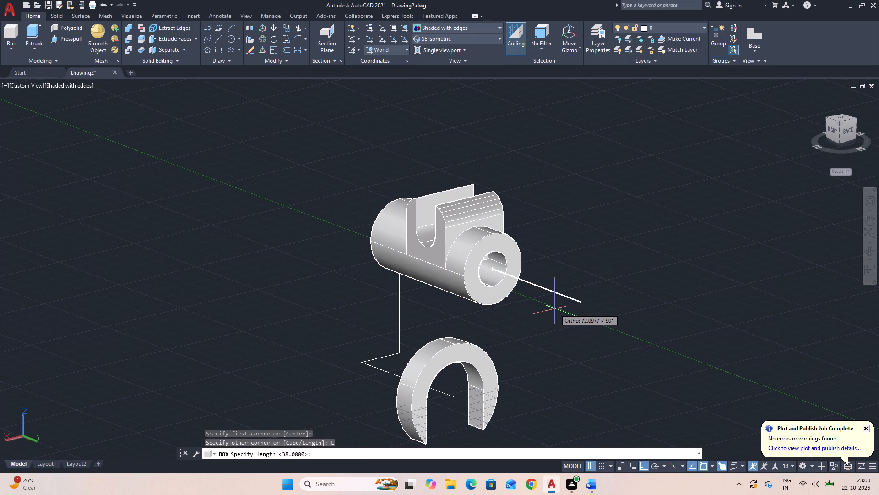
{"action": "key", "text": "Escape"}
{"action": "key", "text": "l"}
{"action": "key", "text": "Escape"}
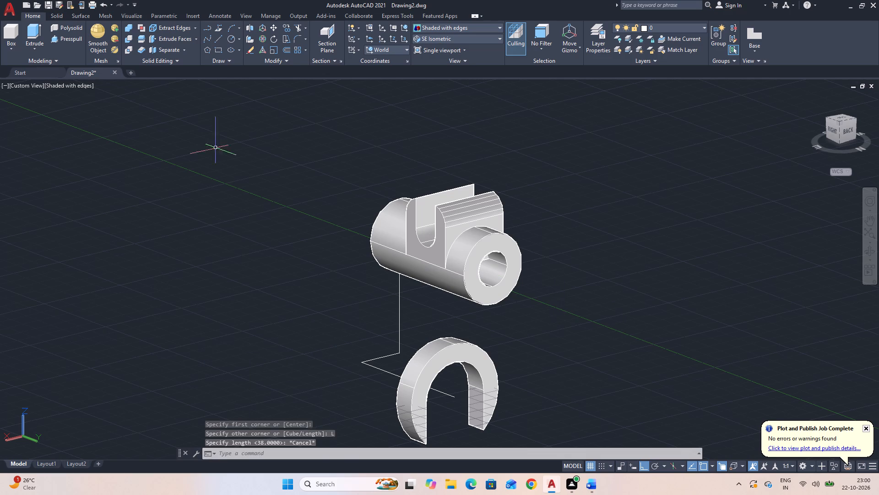
Create a box starting 19 sideways from the rear bore's centre, 38 long across the cylinder's end, 10 wide, reaching down to the open ring's lower end.
{"action": "left_click", "coordinate": [13, 31]}
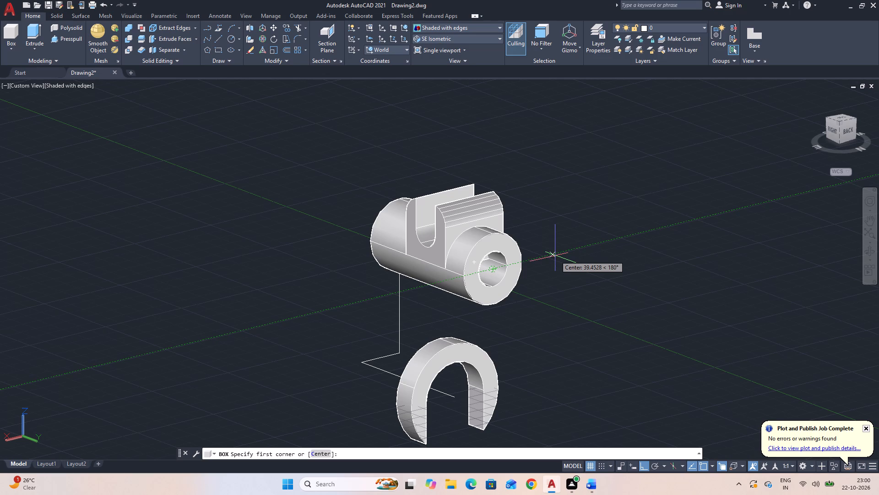
{"action": "type", "text": "19"}
{"action": "key", "text": "Return"}
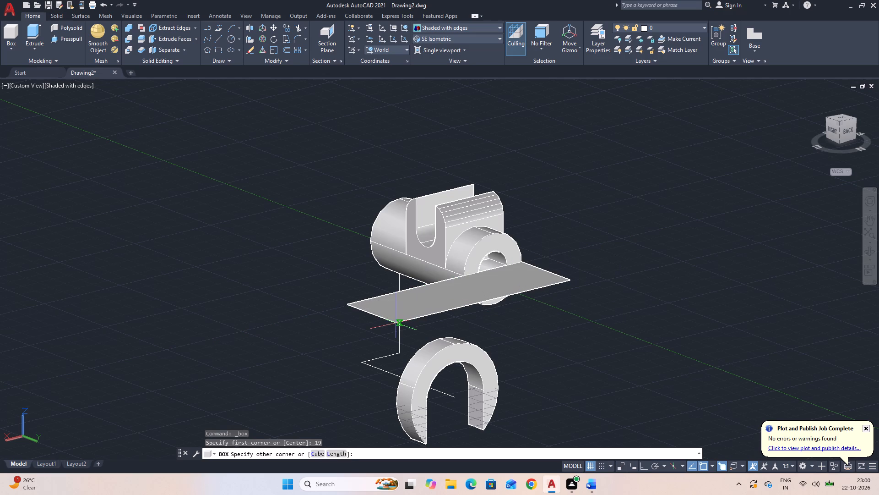
{"action": "type", "text": "L"}
{"action": "key", "text": "space"}
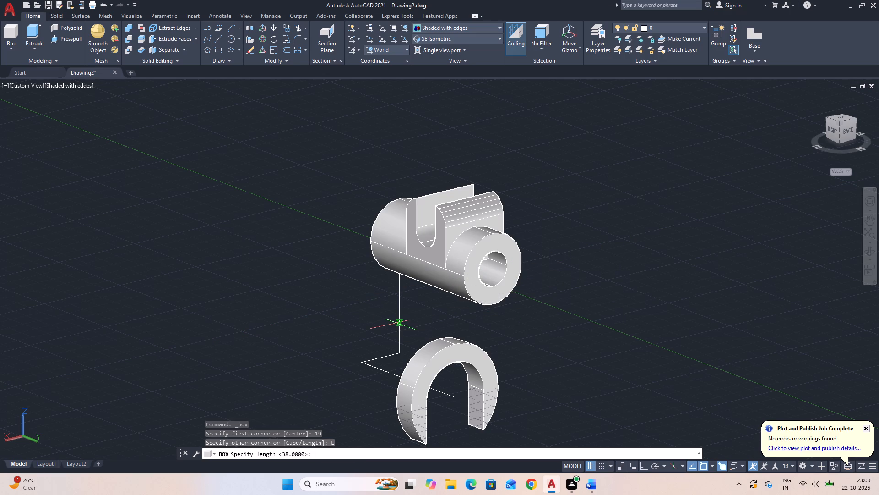
{"action": "left_click", "coordinate": [464, 277]}
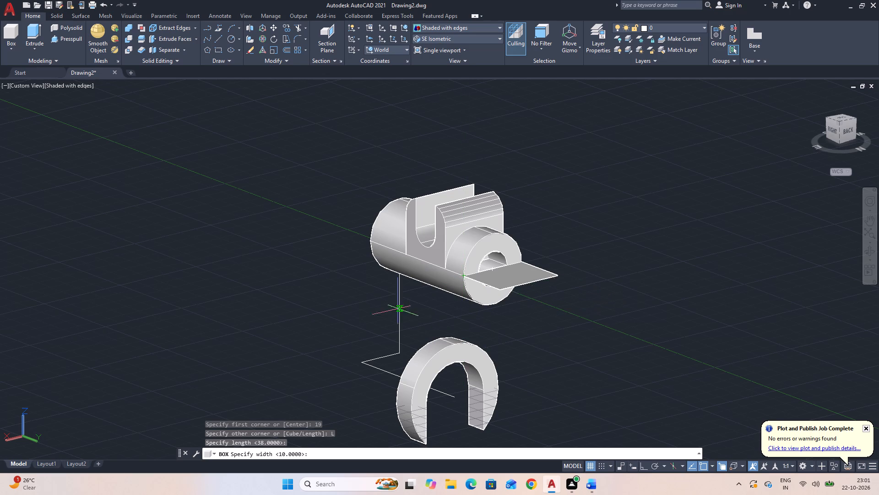
{"action": "type", "text": "10"}
{"action": "key", "text": "Return"}
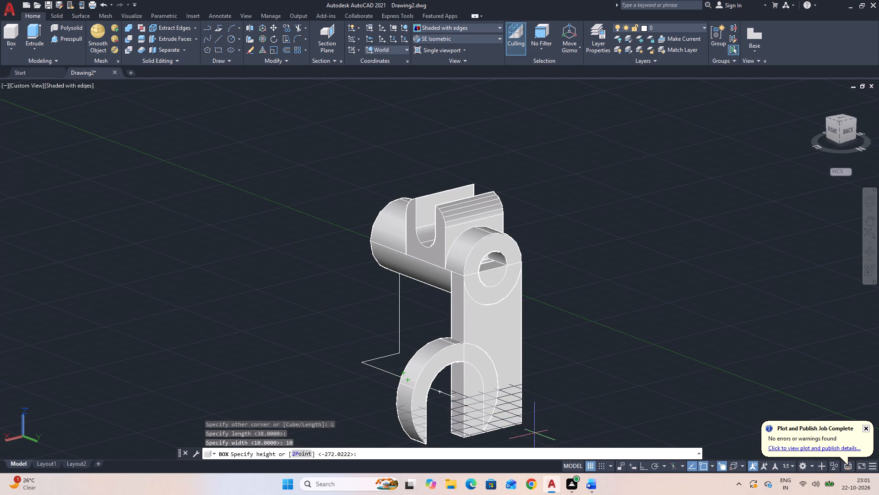
{"action": "left_click", "coordinate": [484, 429]}
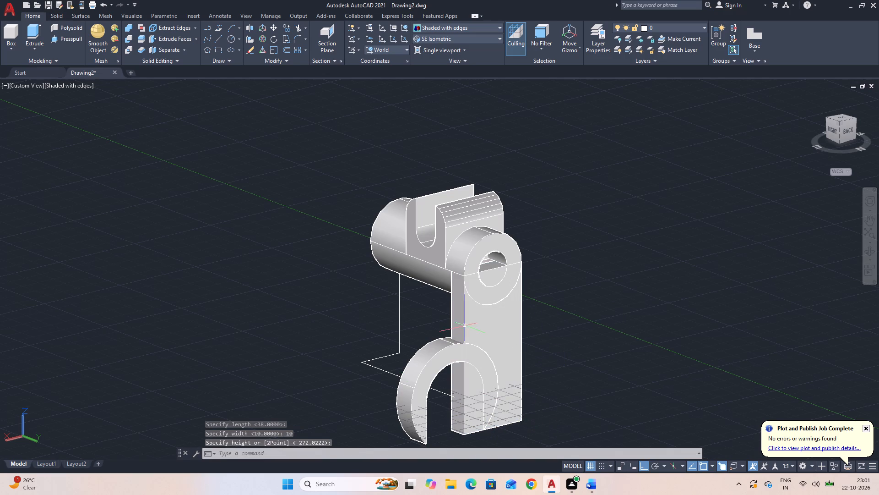
Presspull the upper part of the plate's side face across to the outer side quadrant of the open ring.
{"action": "left_click", "coordinate": [73, 39]}
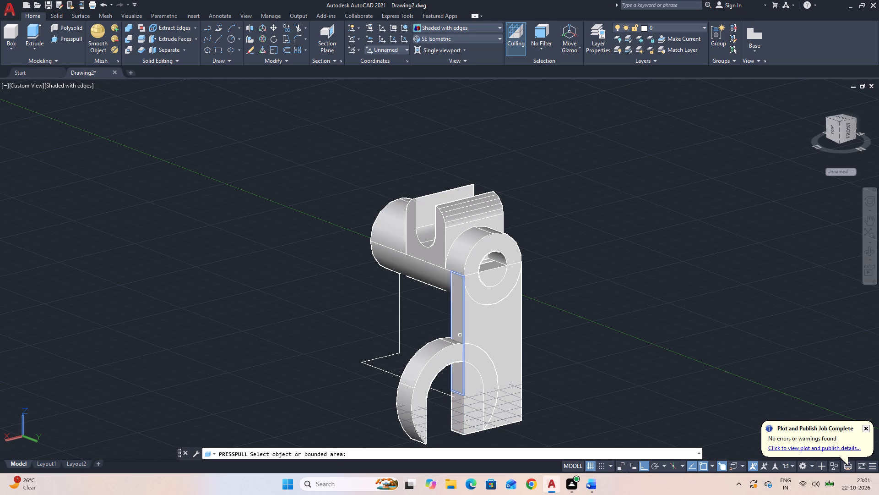
{"action": "scroll", "coordinate": [460, 335], "scroll_direction": "up", "scroll_amount": 3}
{"action": "scroll", "coordinate": [460, 326], "scroll_direction": "down", "scroll_amount": 2}
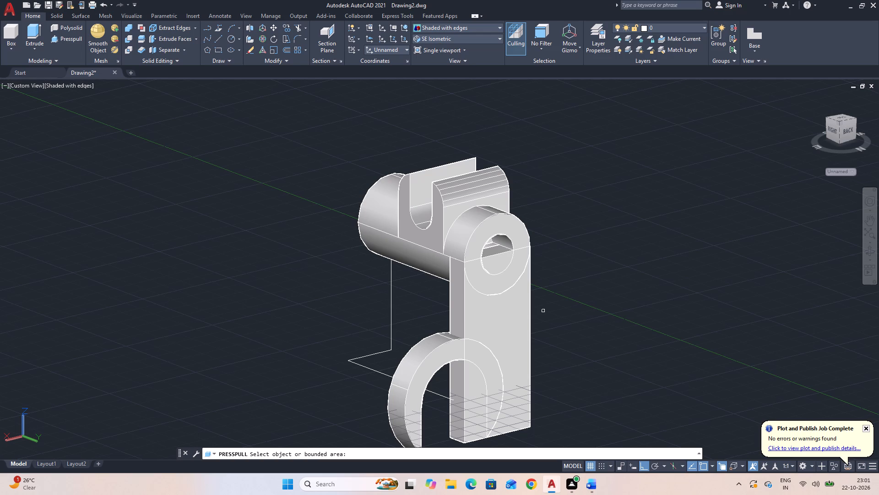
{"action": "left_click", "coordinate": [455, 377]}
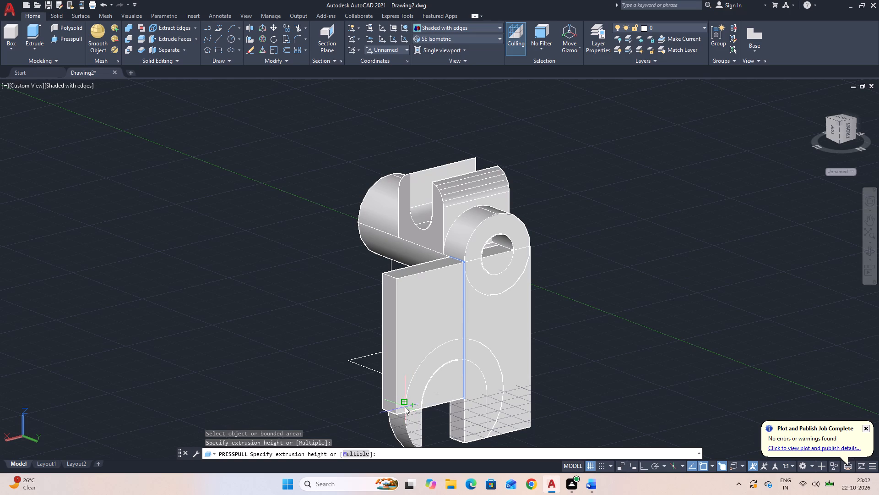
{"action": "right_click", "coordinate": [405, 407], "text": "shift"}
{"action": "left_click", "coordinate": [426, 310]}
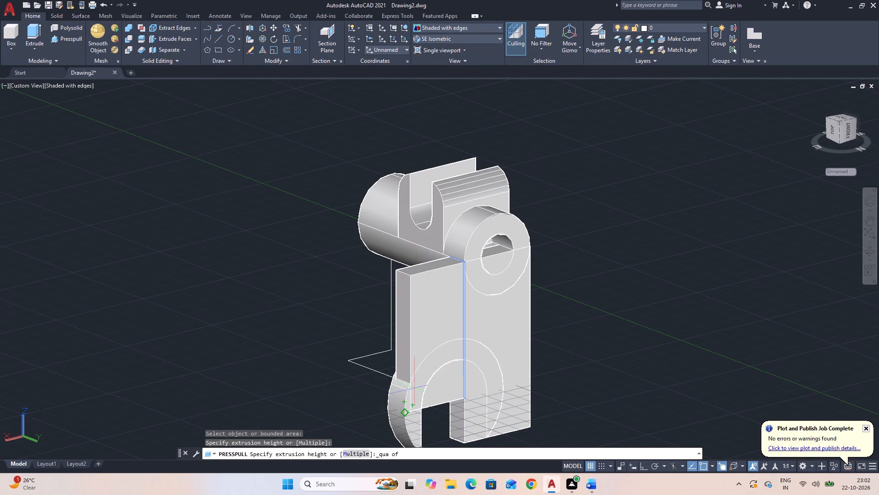
{"action": "left_click", "coordinate": [406, 415]}
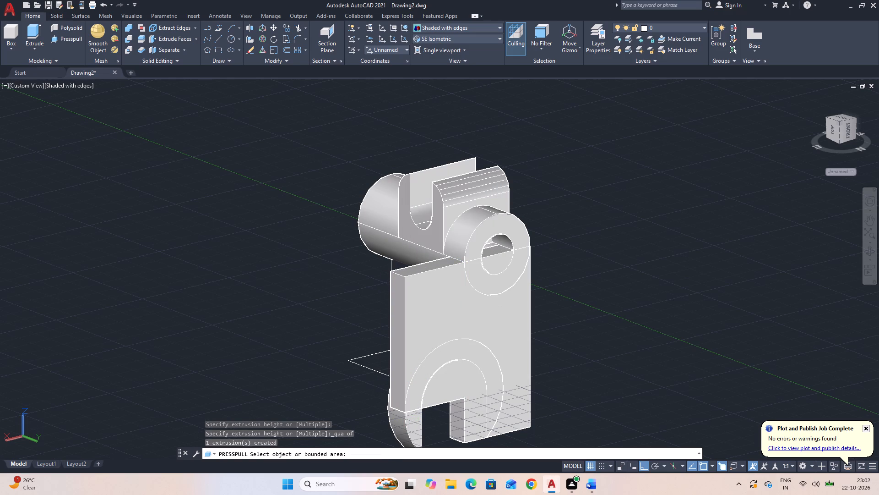
Presspull the remaining lower part of the plate's side face until it is flush with the widened upper part.
{"action": "middle_click_drag", "start_coordinate": [613, 393], "coordinate": [611, 360]}
{"action": "left_click", "coordinate": [453, 392]}
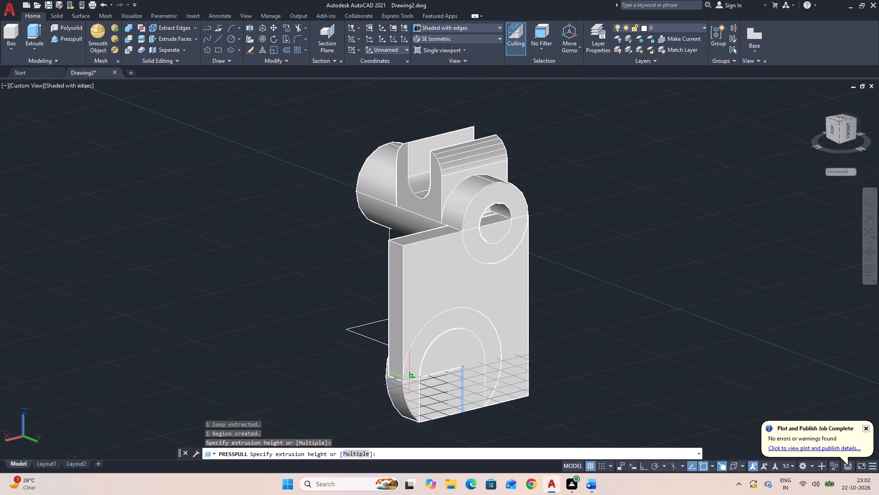
{"action": "scroll", "coordinate": [406, 384], "scroll_direction": "up", "scroll_amount": 2}
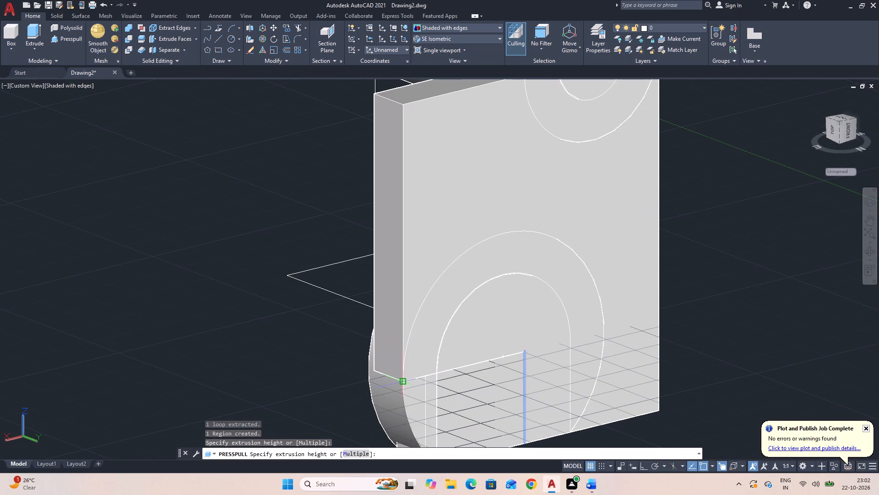
{"action": "left_click", "coordinate": [404, 384]}
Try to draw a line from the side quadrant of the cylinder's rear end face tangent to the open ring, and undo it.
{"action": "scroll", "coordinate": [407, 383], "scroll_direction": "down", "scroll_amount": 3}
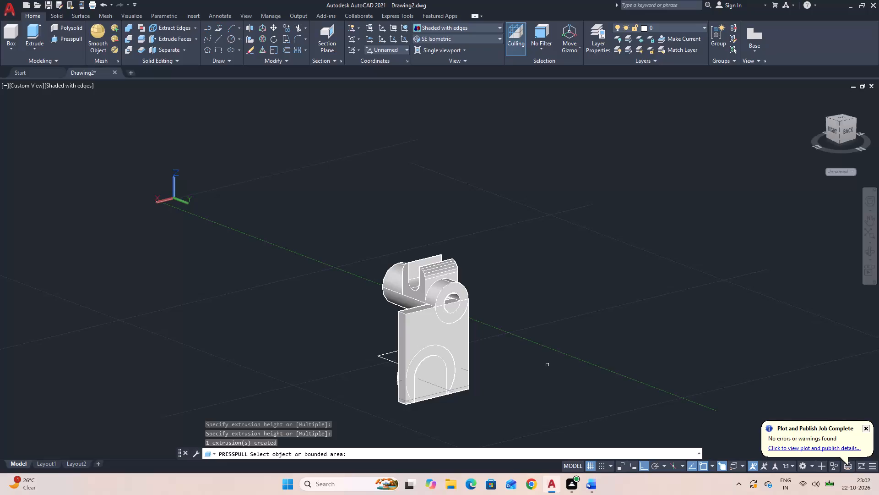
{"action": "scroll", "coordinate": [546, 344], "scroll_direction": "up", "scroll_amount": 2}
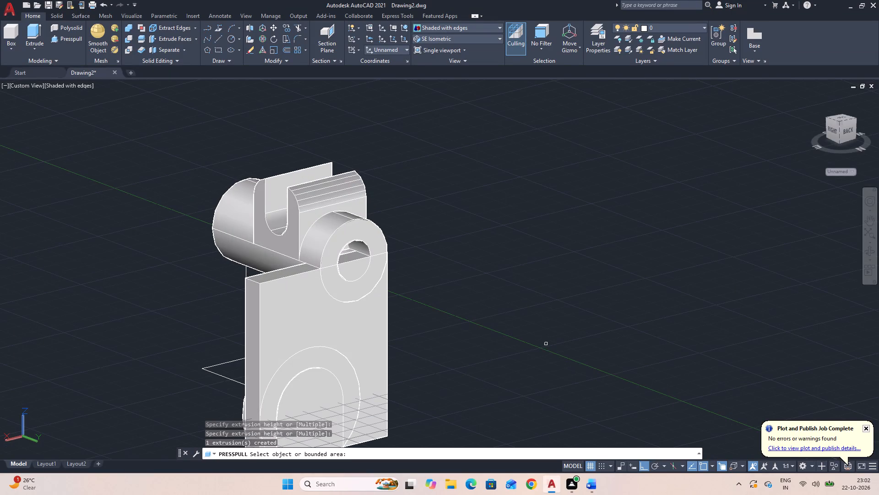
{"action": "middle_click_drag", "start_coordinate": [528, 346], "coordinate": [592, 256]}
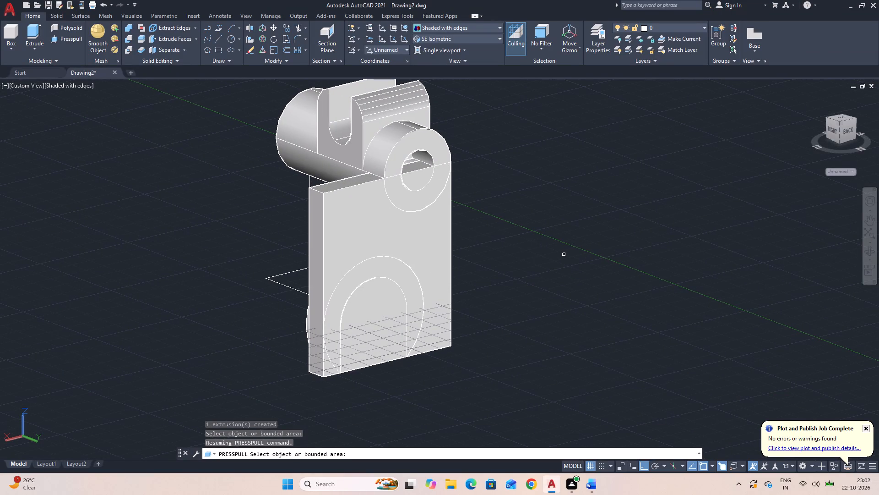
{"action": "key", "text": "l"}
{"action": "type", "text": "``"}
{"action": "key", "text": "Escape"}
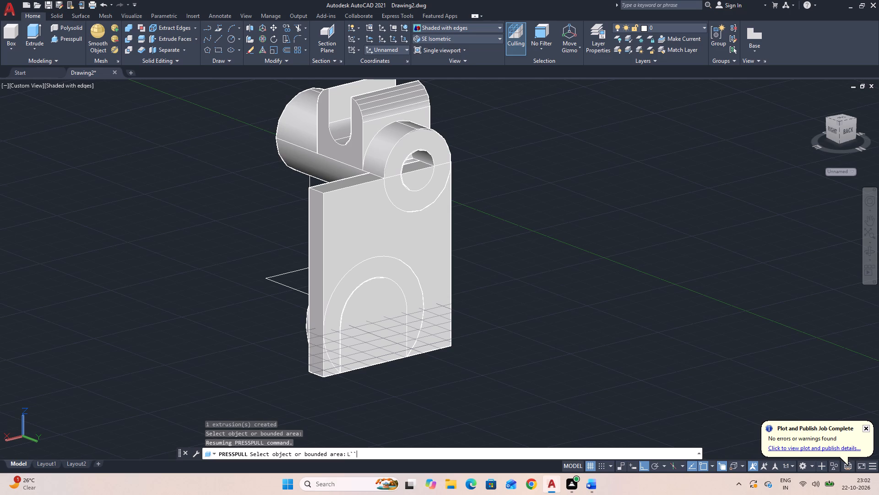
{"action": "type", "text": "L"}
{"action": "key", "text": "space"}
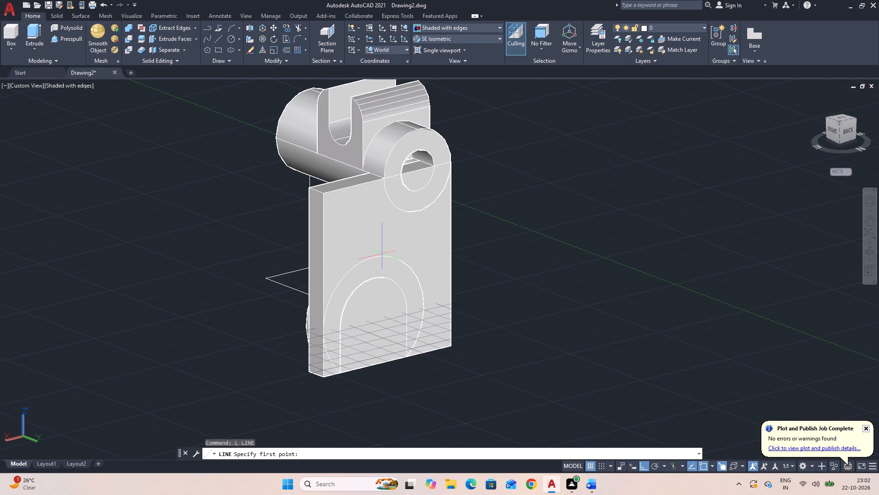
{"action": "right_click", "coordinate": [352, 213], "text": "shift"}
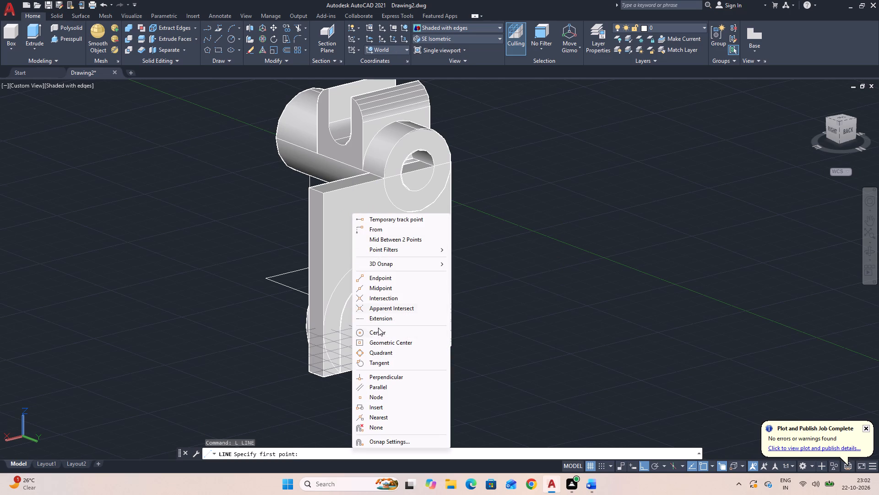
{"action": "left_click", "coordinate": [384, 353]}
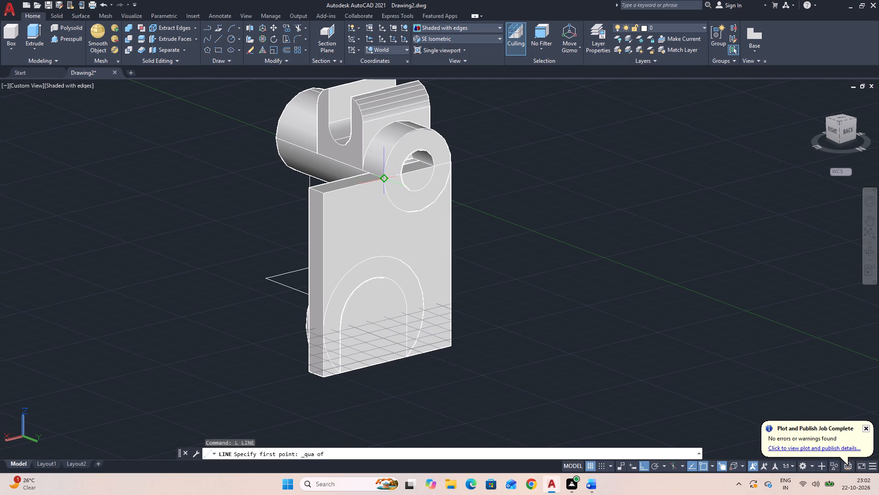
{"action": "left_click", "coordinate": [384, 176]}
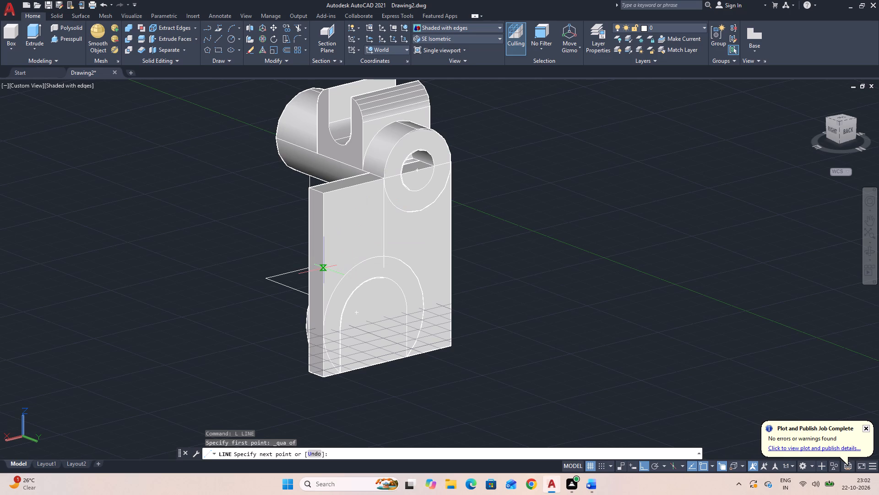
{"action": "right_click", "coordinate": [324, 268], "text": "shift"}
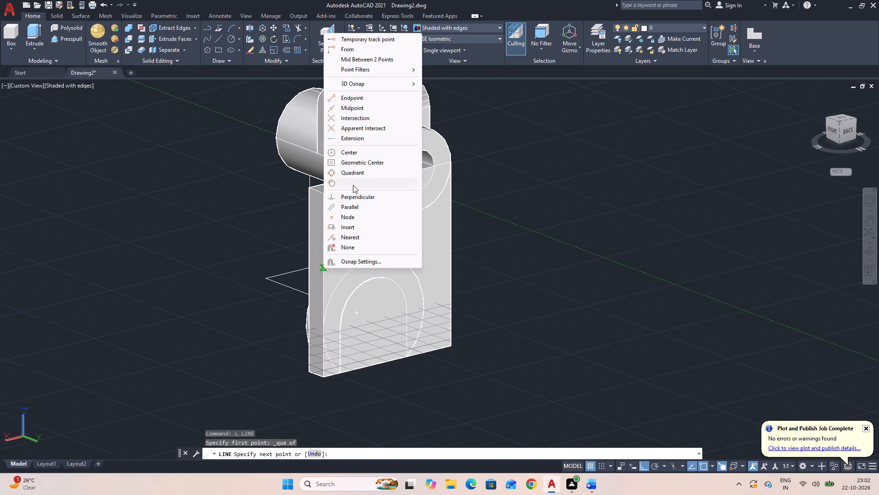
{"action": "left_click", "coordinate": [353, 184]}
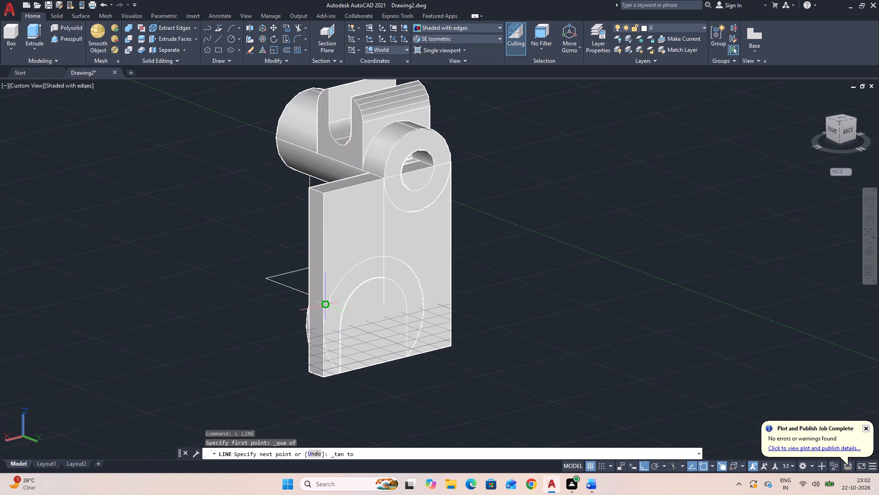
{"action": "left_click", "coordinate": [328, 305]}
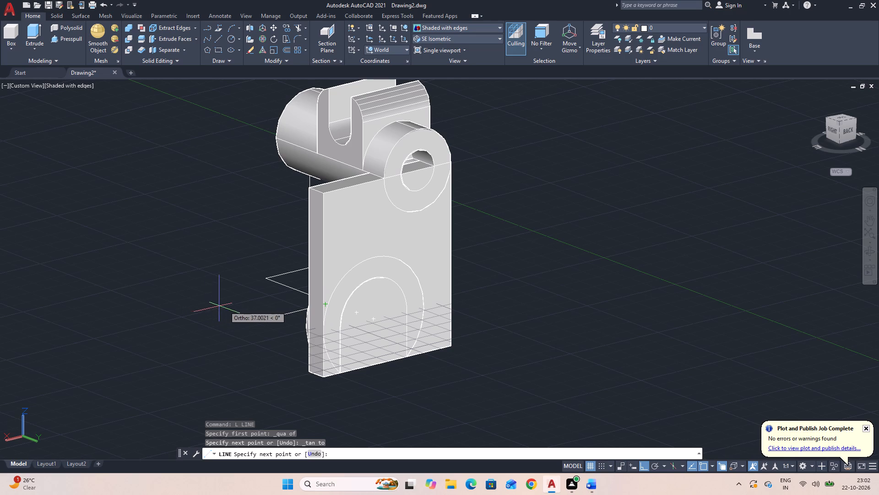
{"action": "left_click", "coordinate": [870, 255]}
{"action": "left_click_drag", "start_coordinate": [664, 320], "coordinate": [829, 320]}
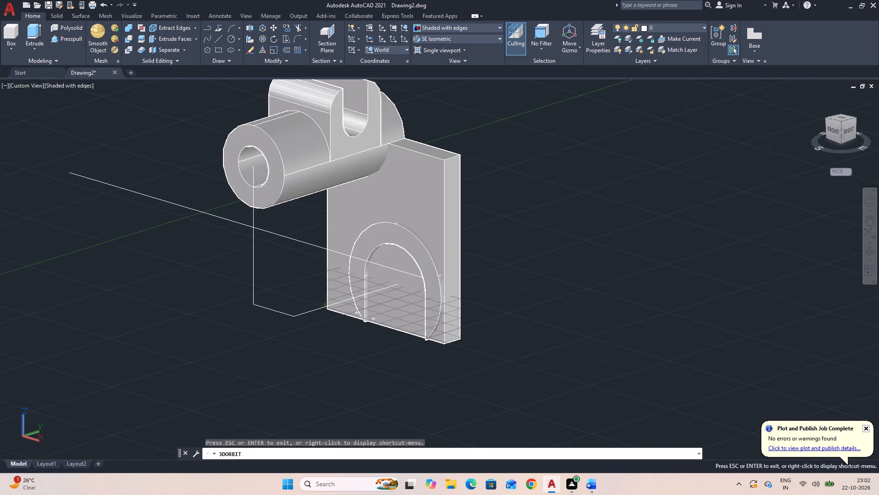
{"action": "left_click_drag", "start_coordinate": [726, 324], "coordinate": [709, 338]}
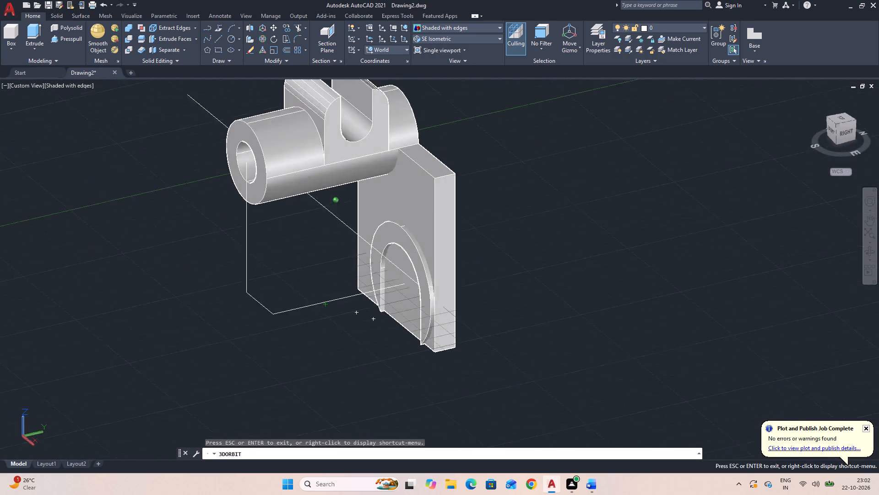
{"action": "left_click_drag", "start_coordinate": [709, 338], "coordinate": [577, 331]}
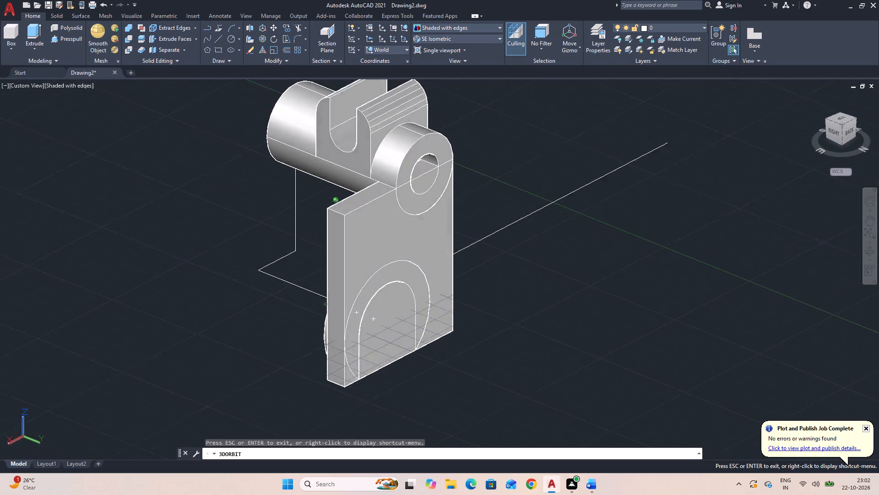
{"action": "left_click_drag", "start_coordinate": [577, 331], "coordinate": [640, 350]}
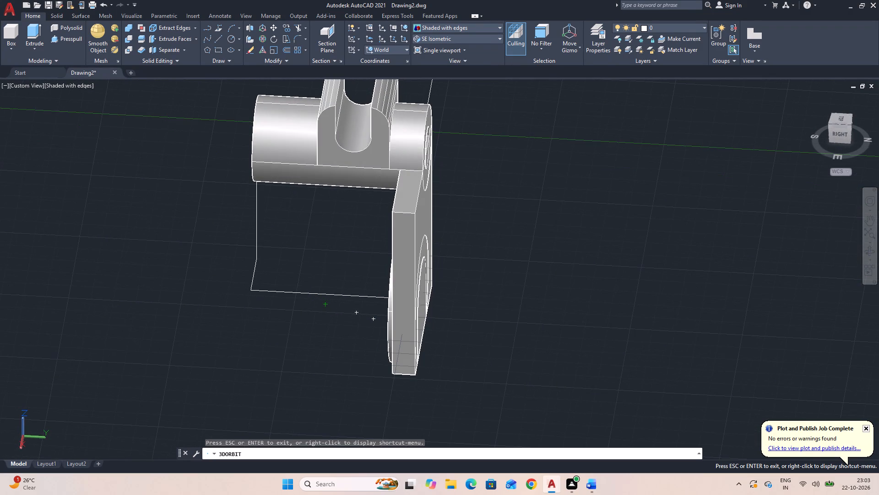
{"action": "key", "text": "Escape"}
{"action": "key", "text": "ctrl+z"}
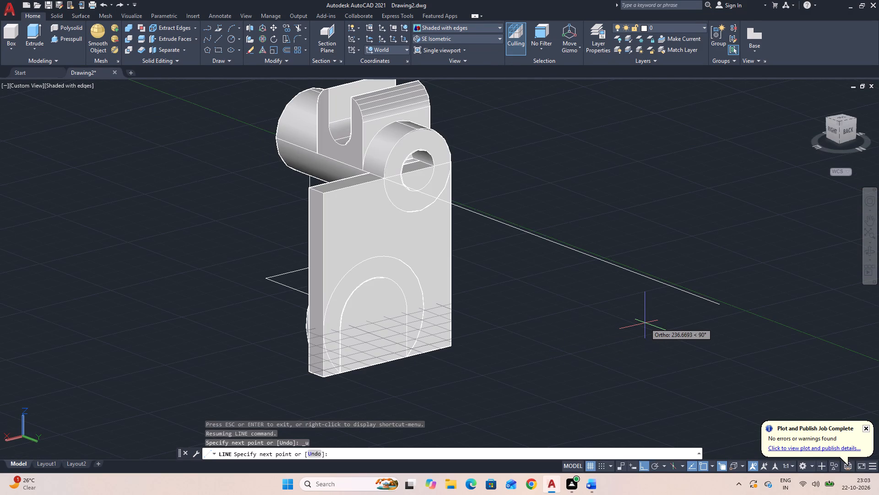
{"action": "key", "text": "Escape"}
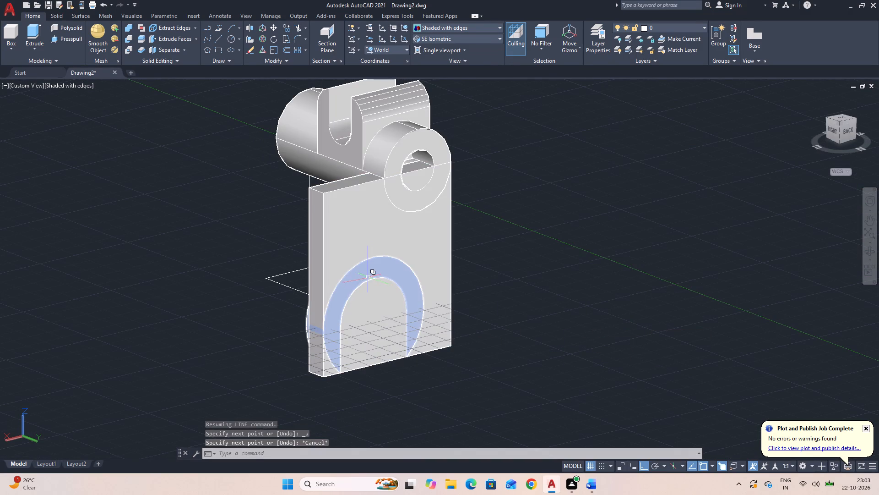
Move the open ring 1 unit along the cylinder's axis, outward past the plate's rear face.
{"action": "left_click", "coordinate": [368, 276]}
{"action": "type", "text": "M"}
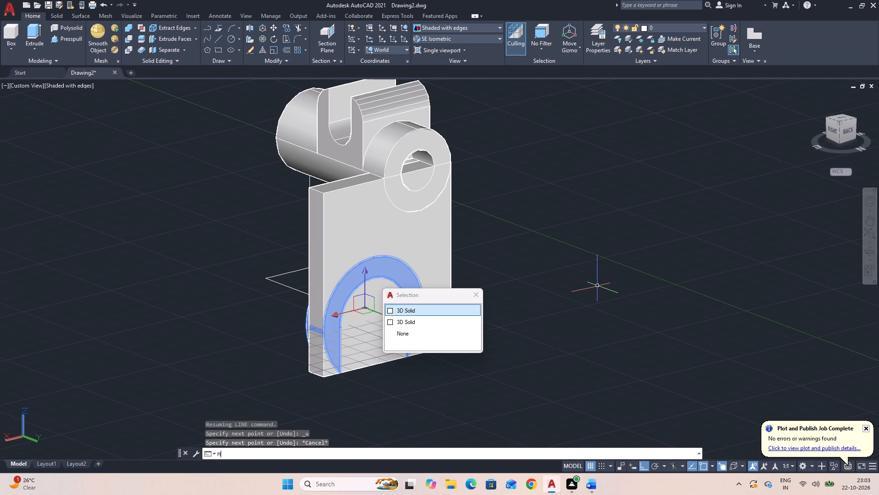
{"action": "key", "text": "space"}
{"action": "key", "text": "space"}
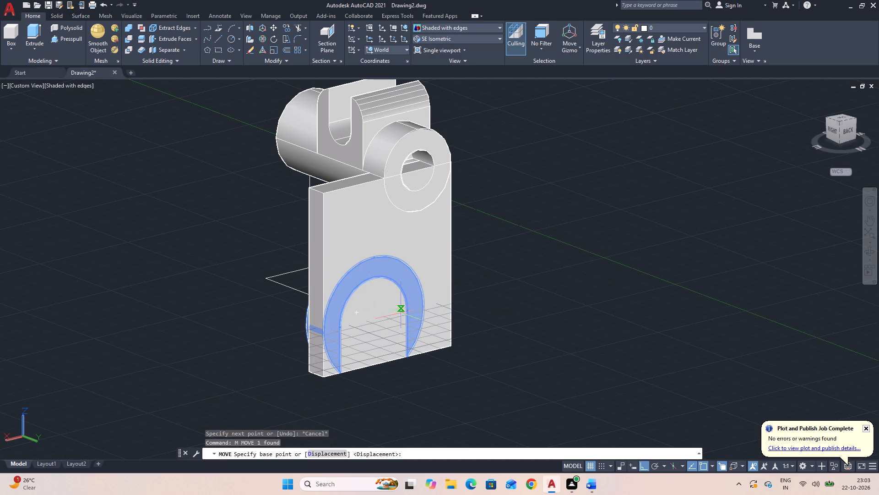
{"action": "left_click", "coordinate": [373, 320]}
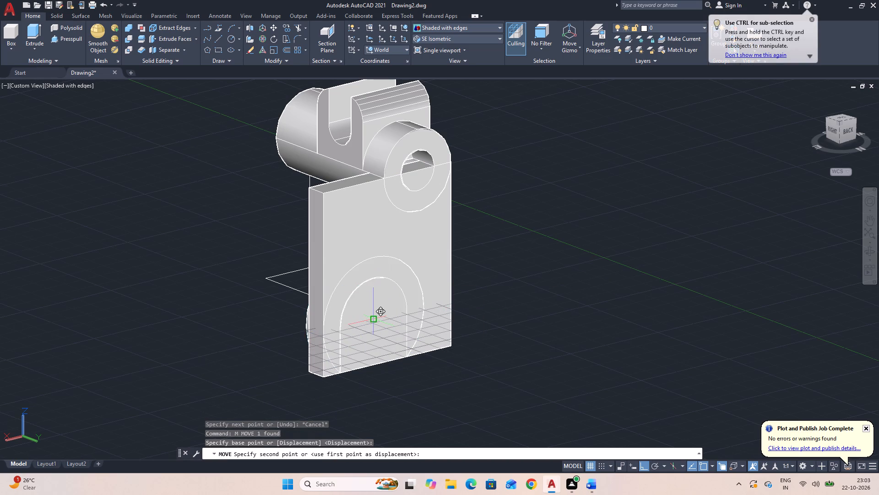
{"action": "key", "text": "1"}
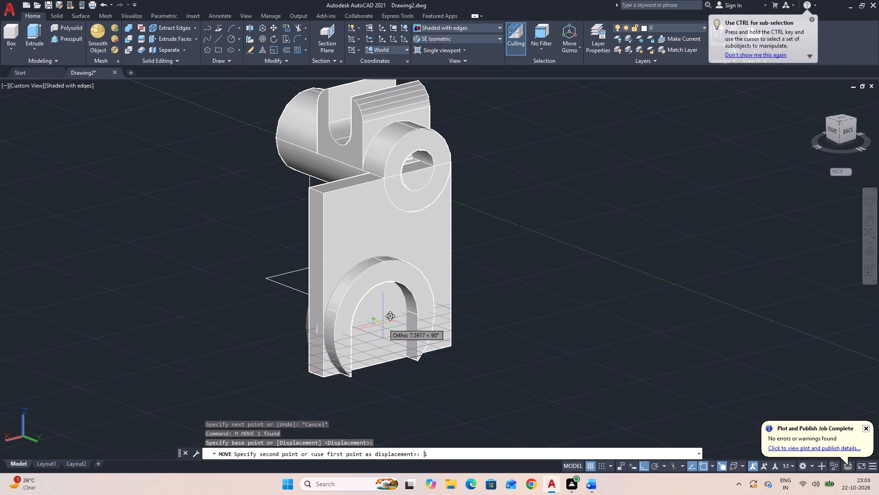
{"action": "key", "text": "Return"}
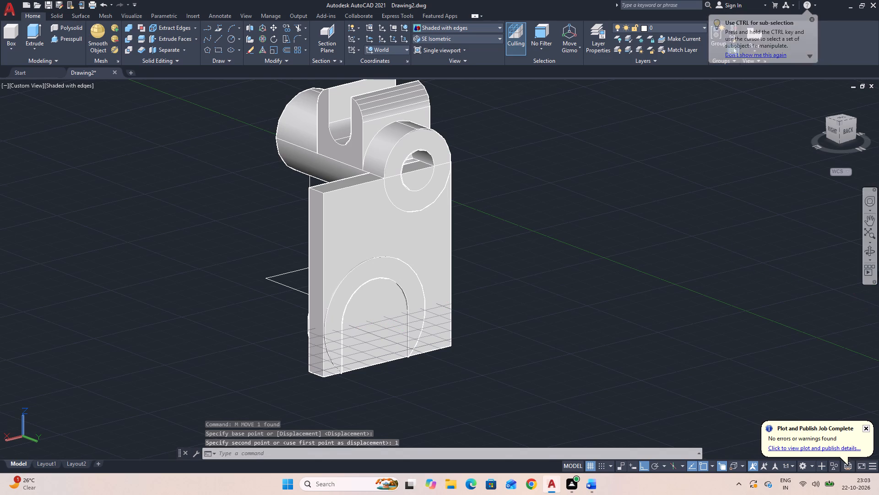
Draw a line from the cylinder's rear end circle to the open ring's outer edge, on the side where plate and cylinder align.
{"action": "left_click", "coordinate": [866, 249]}
{"action": "left_click_drag", "start_coordinate": [683, 327], "coordinate": [755, 314]}
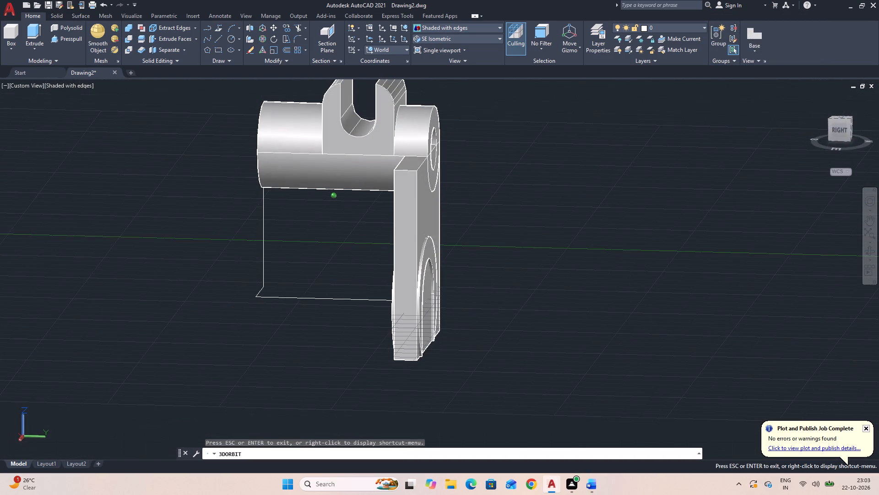
{"action": "left_click_drag", "start_coordinate": [755, 314], "coordinate": [783, 368]}
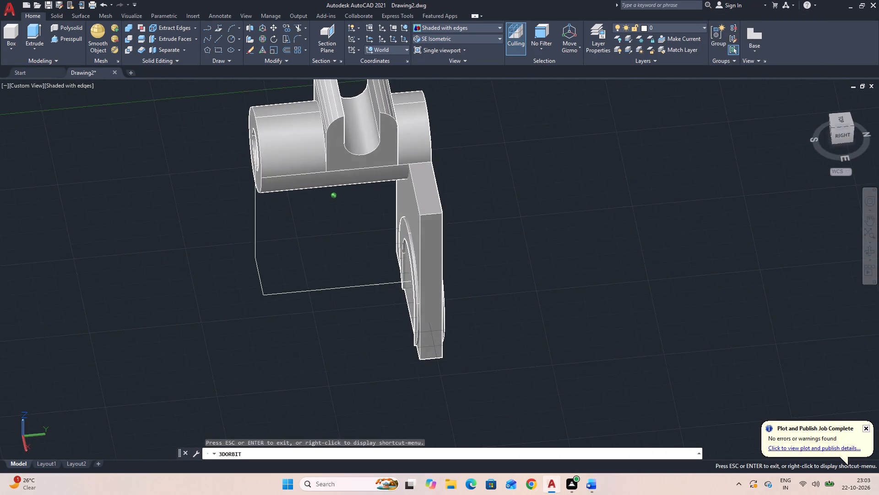
{"action": "left_click_drag", "start_coordinate": [783, 368], "coordinate": [770, 322]}
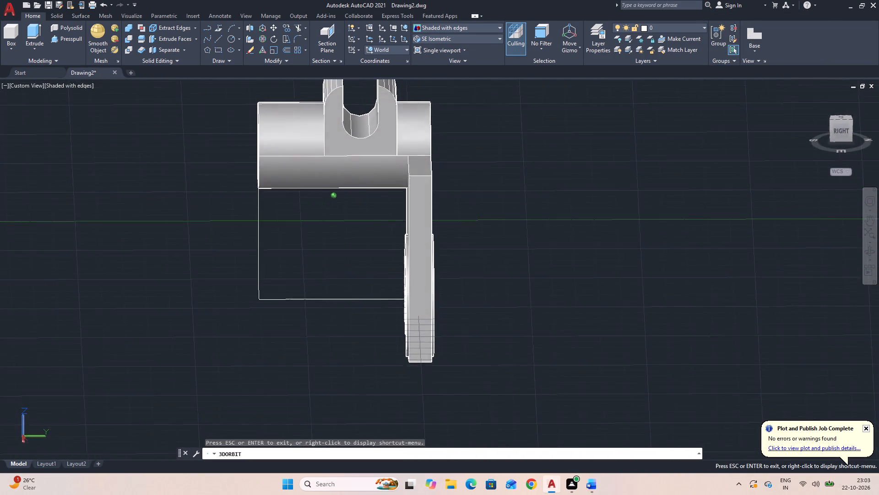
{"action": "left_click_drag", "start_coordinate": [770, 322], "coordinate": [613, 314]}
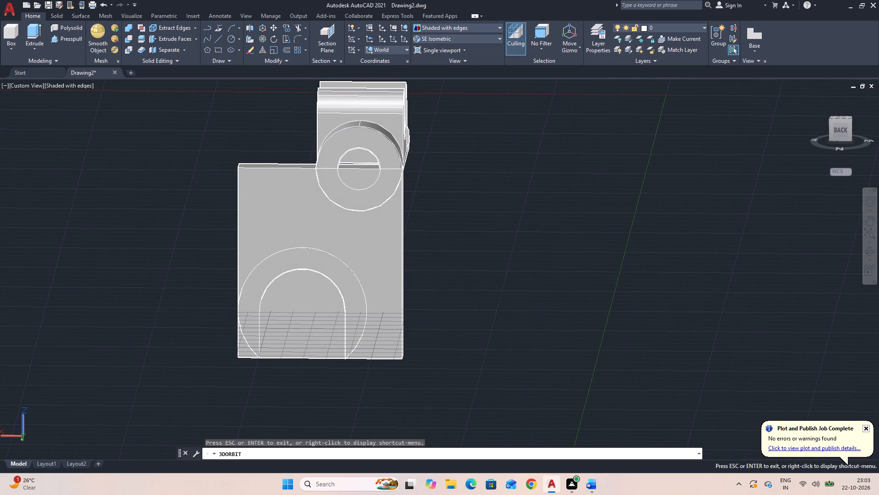
{"action": "type", "text": "L"}
{"action": "key", "text": "space"}
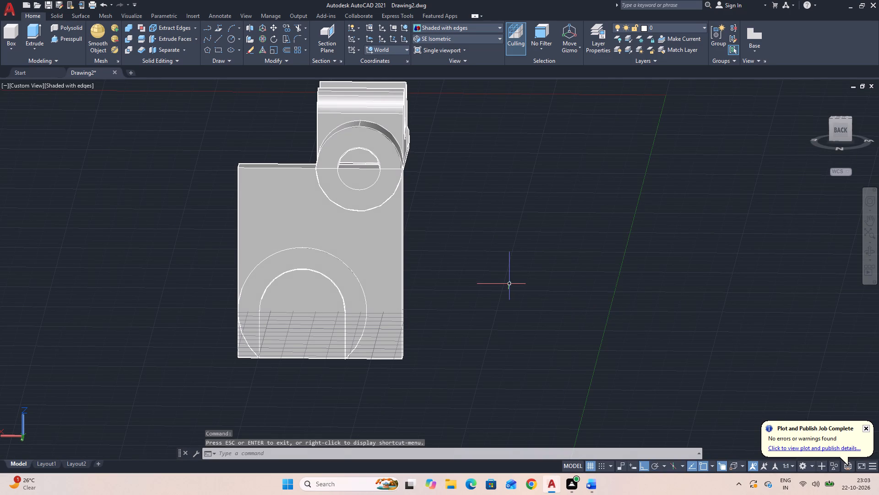
{"action": "type", "text": "L"}
{"action": "key", "text": "space"}
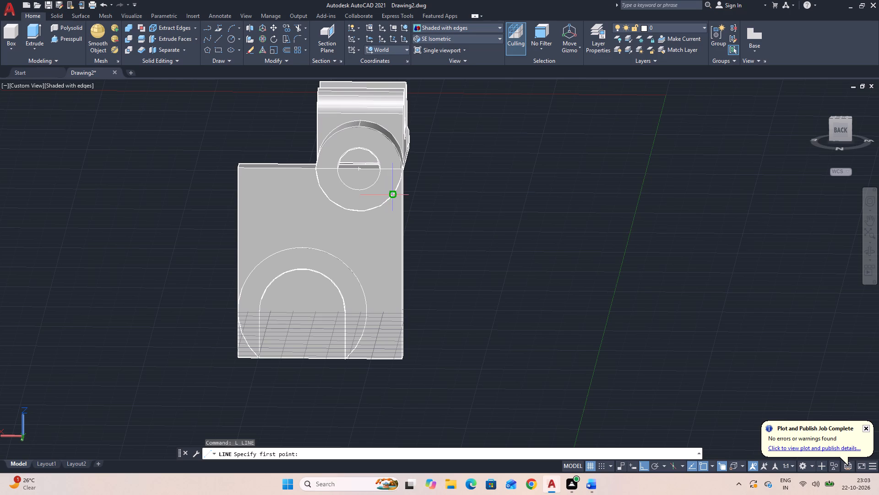
{"action": "left_click", "coordinate": [393, 194]}
{"action": "left_click", "coordinate": [367, 325]}
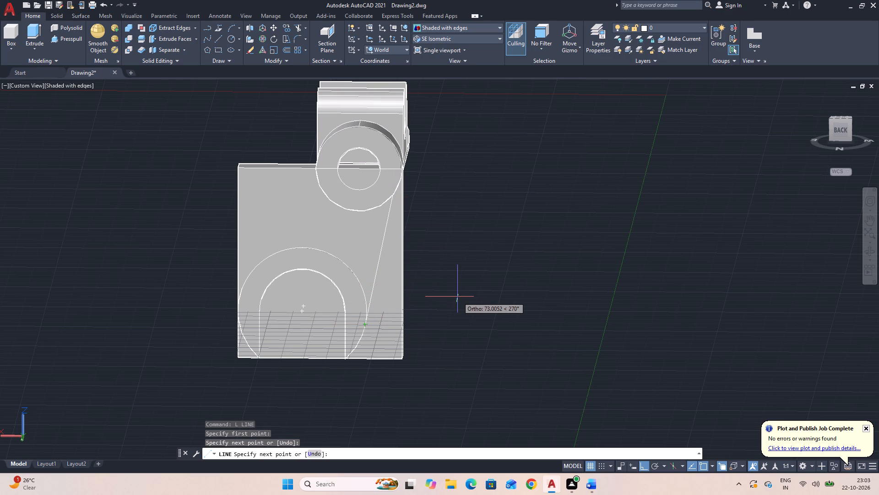
{"action": "key", "text": "Escape"}
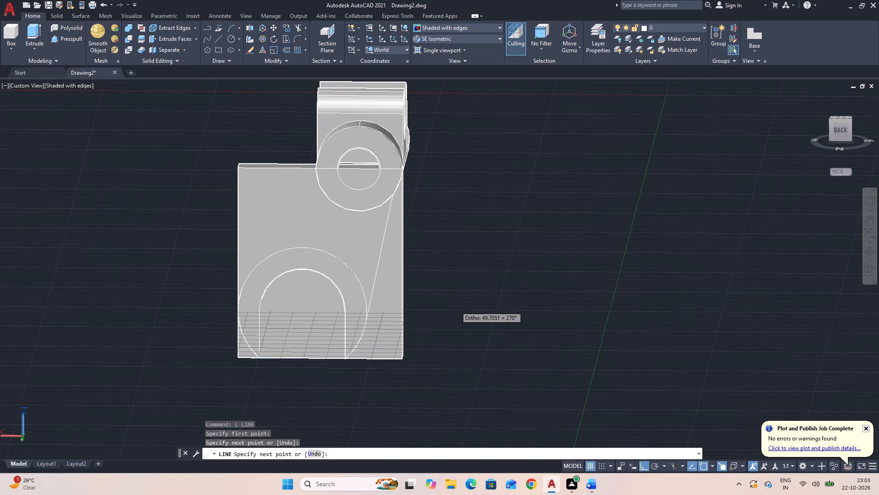
Draw a line from the opposite side quadrant of the cylinder's rear end circle, tangent to the open ring's outer edge.
{"action": "key", "text": "space"}
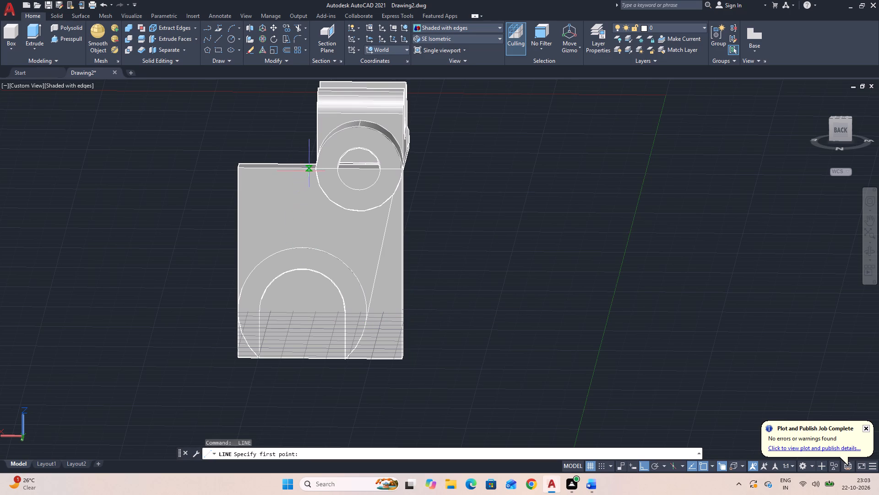
{"action": "scroll", "coordinate": [311, 170], "scroll_direction": "up", "scroll_amount": 2}
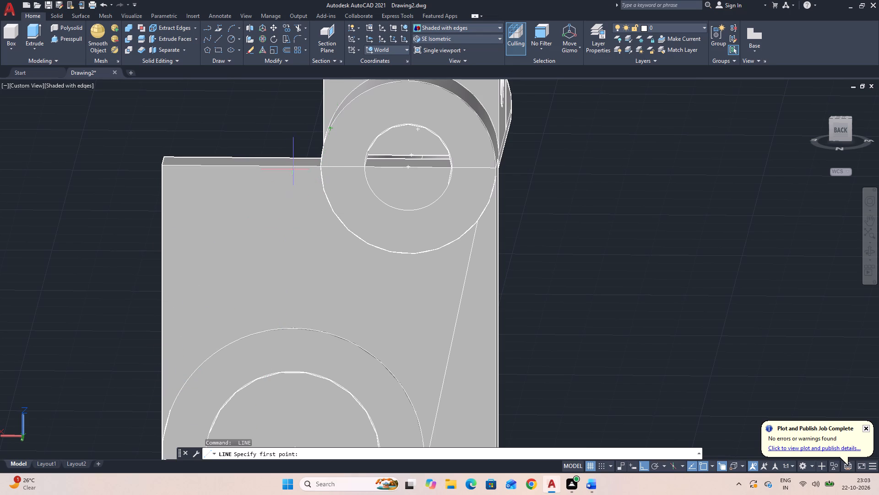
{"action": "scroll", "coordinate": [320, 167], "scroll_direction": "down", "scroll_amount": 1}
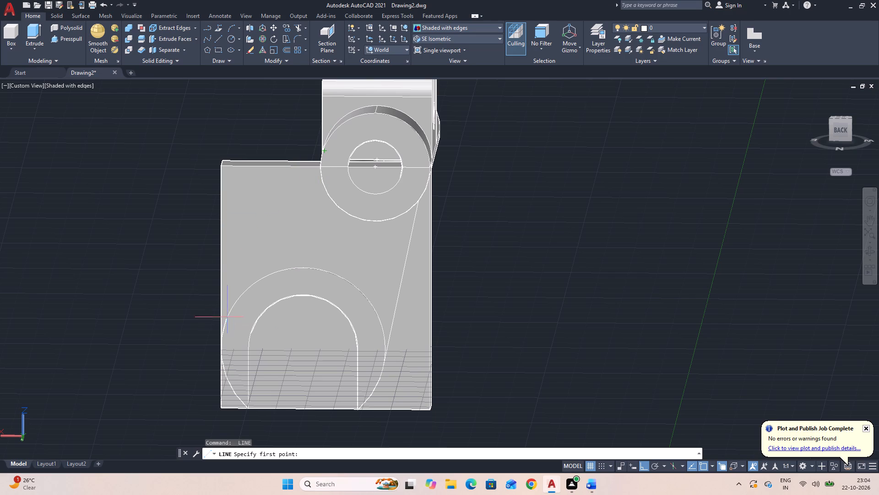
{"action": "right_click", "coordinate": [198, 231], "text": "shift"}
{"action": "left_click", "coordinate": [235, 368]}
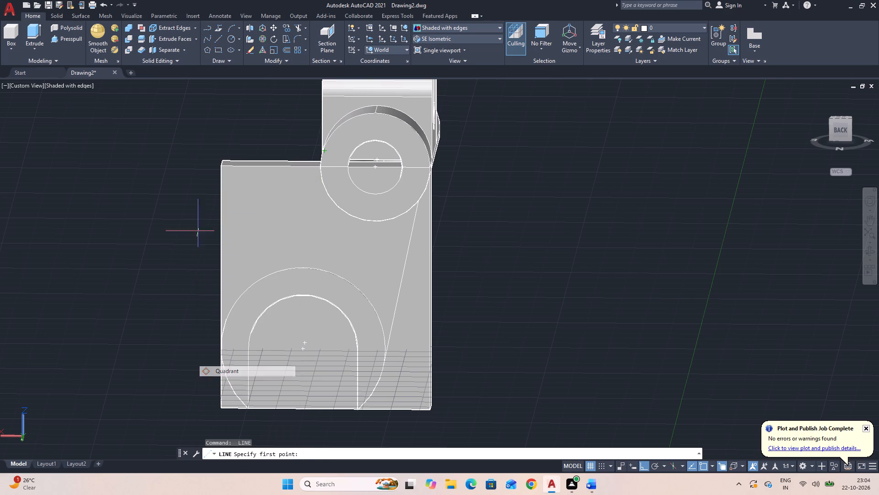
{"action": "left_click", "coordinate": [320, 166]}
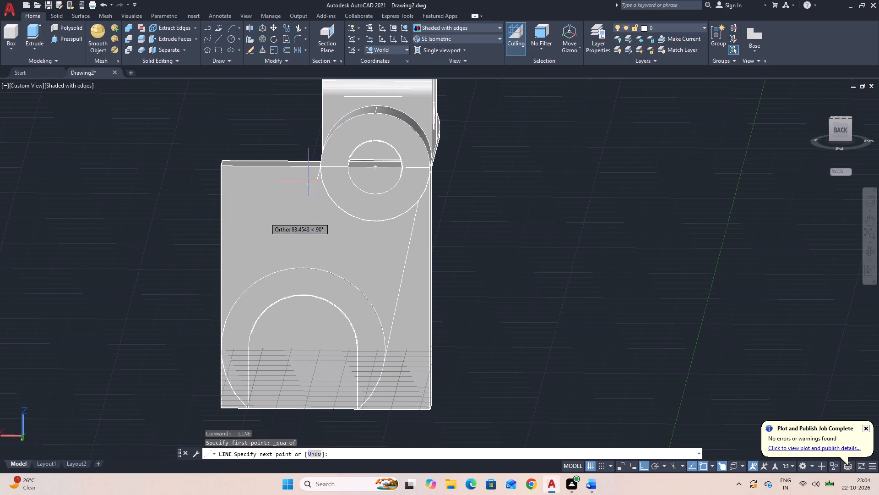
{"action": "right_click", "coordinate": [226, 267], "text": "shift"}
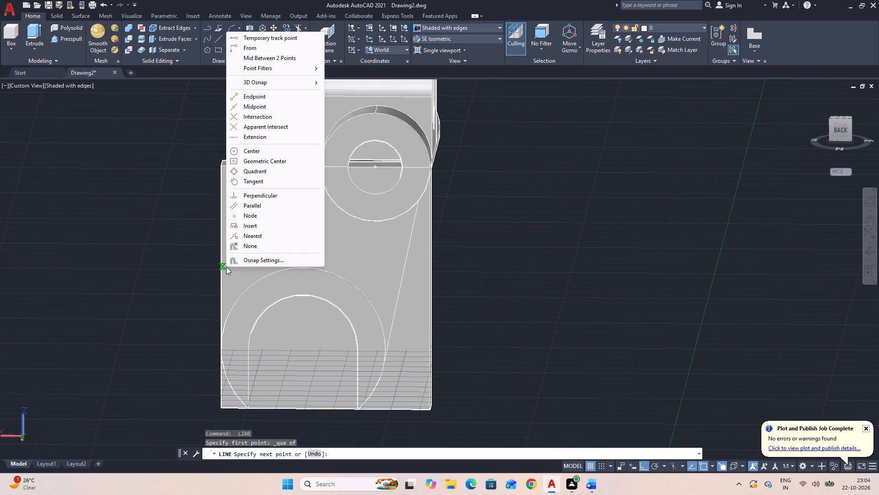
{"action": "left_click", "coordinate": [258, 181]}
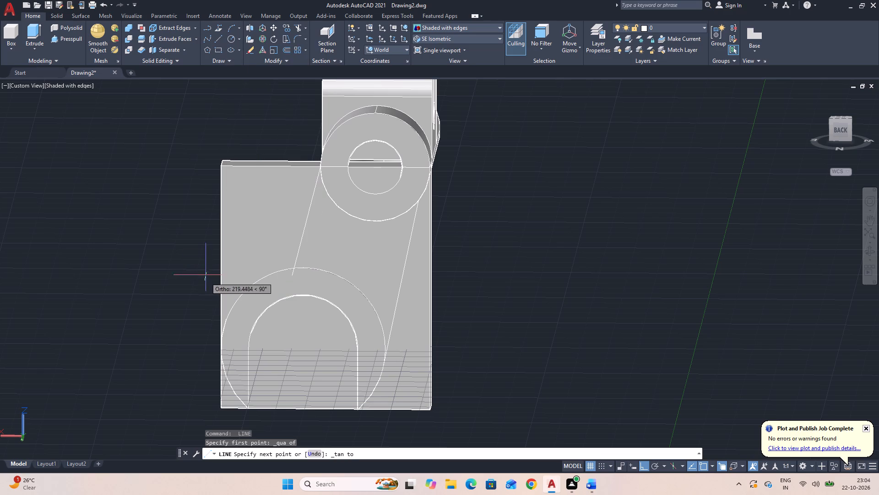
{"action": "left_click", "coordinate": [237, 305]}
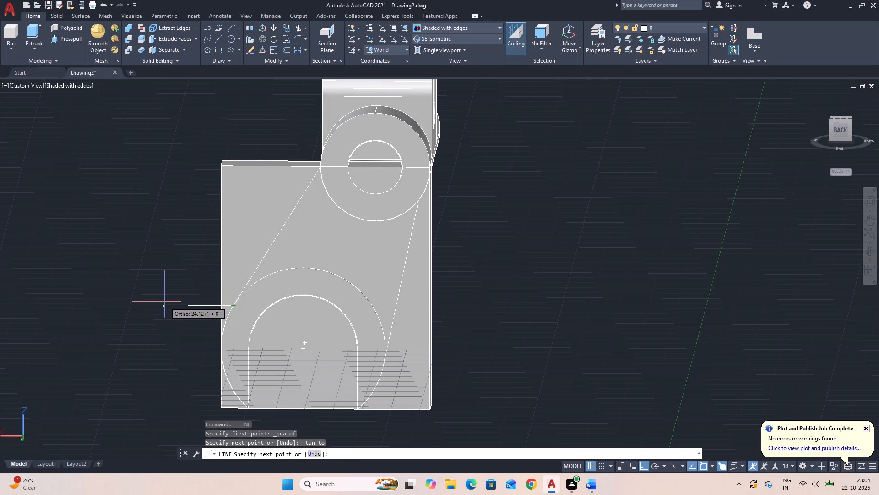
{"action": "key", "text": "Escape"}
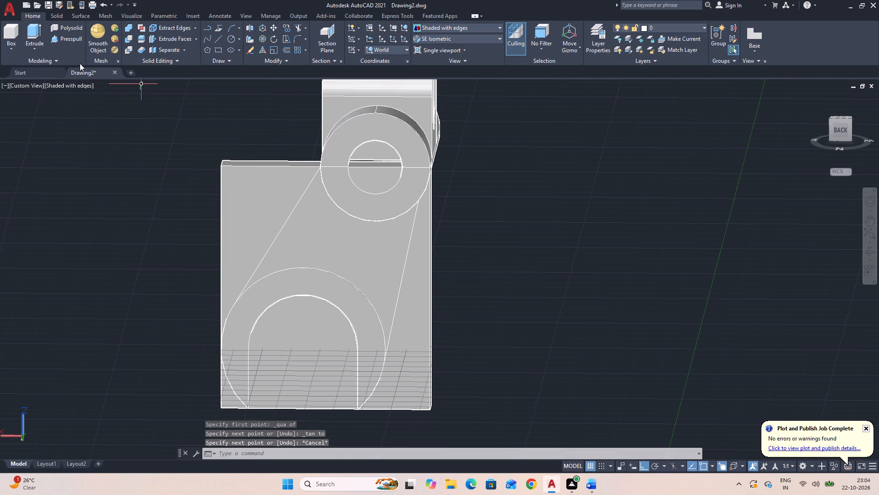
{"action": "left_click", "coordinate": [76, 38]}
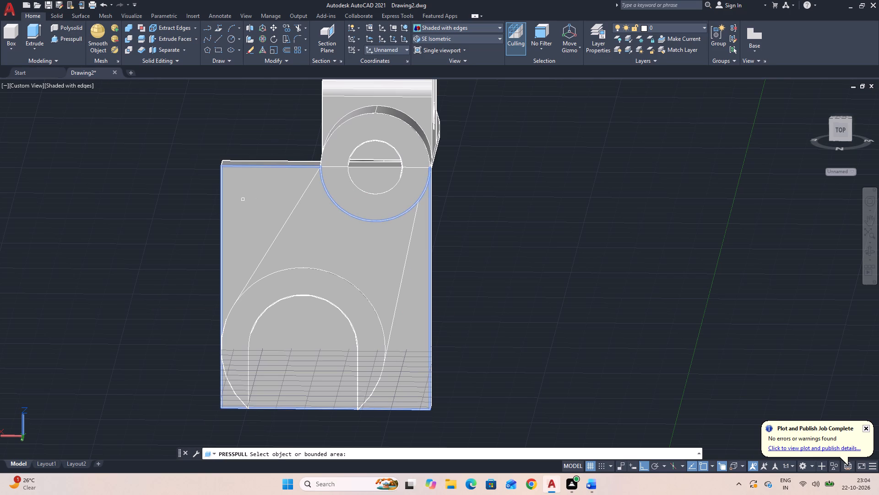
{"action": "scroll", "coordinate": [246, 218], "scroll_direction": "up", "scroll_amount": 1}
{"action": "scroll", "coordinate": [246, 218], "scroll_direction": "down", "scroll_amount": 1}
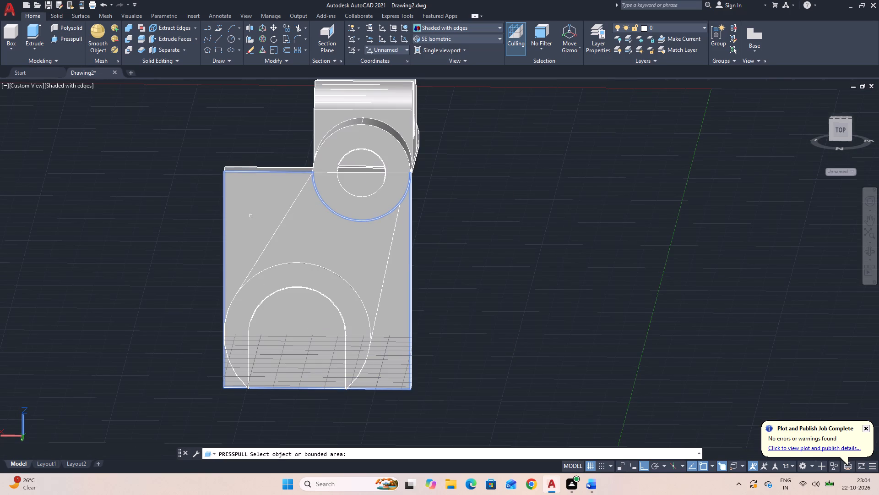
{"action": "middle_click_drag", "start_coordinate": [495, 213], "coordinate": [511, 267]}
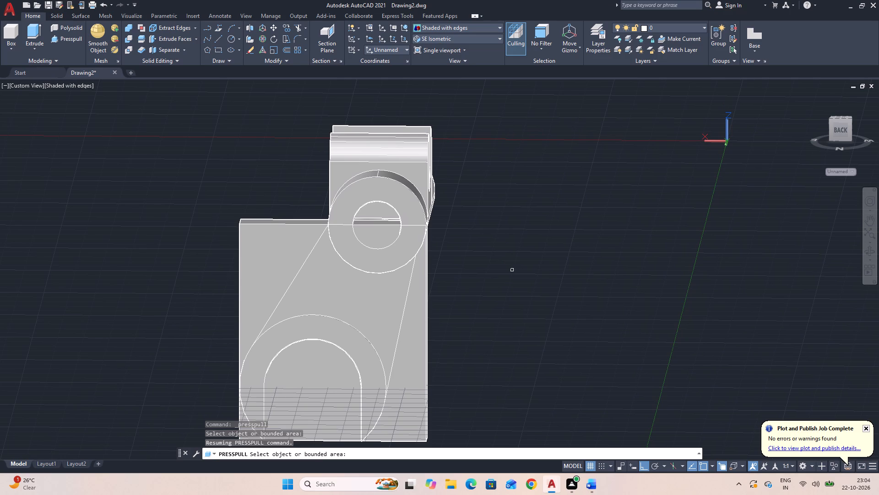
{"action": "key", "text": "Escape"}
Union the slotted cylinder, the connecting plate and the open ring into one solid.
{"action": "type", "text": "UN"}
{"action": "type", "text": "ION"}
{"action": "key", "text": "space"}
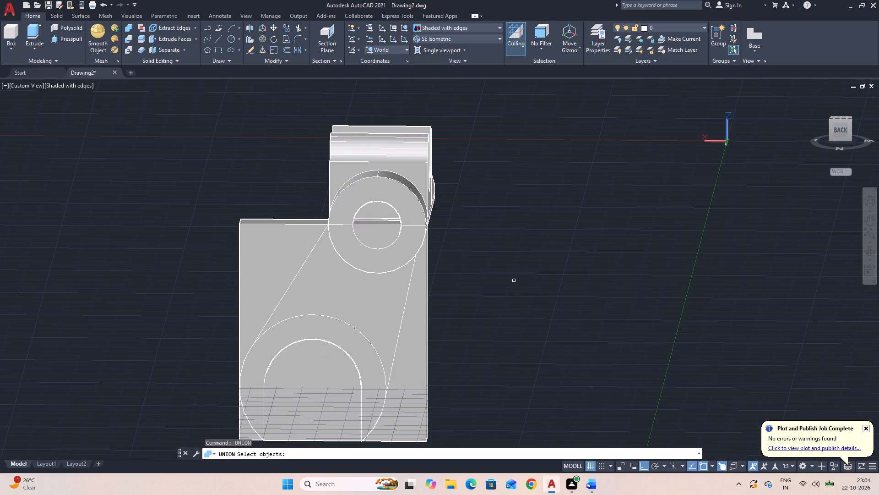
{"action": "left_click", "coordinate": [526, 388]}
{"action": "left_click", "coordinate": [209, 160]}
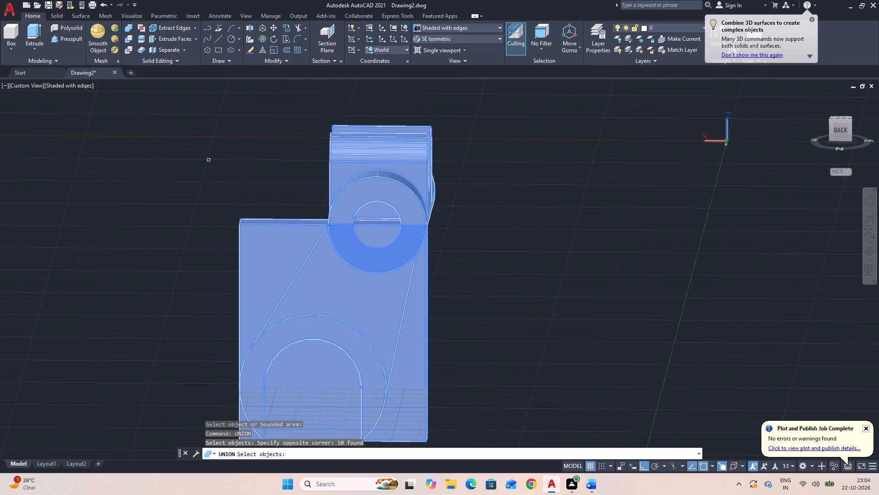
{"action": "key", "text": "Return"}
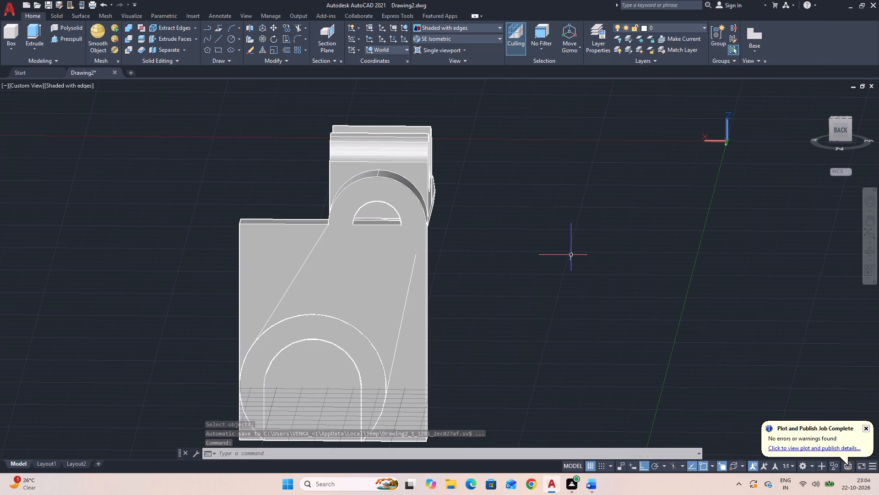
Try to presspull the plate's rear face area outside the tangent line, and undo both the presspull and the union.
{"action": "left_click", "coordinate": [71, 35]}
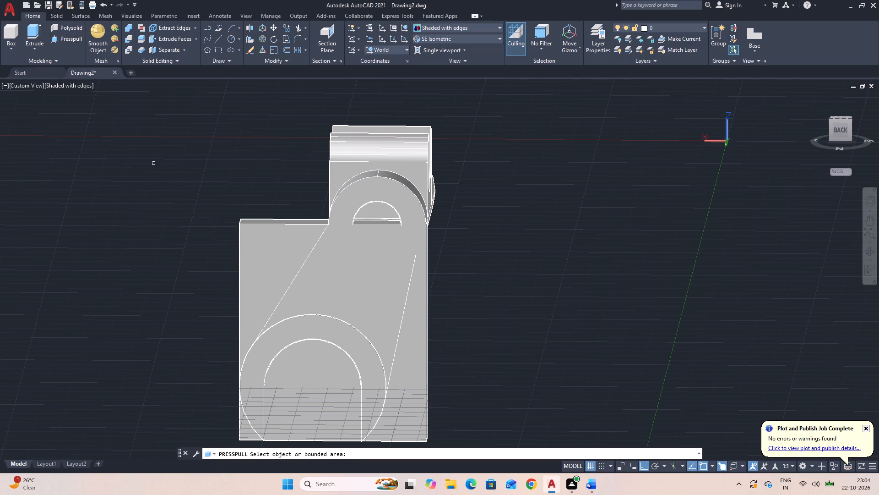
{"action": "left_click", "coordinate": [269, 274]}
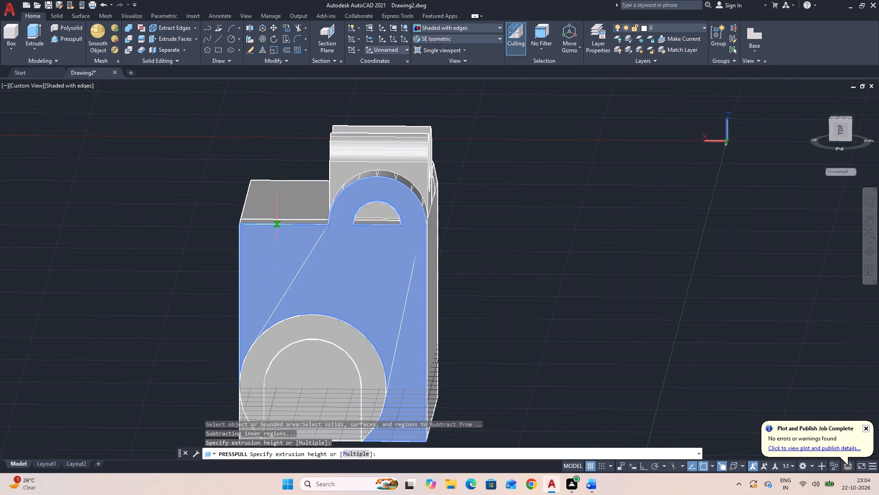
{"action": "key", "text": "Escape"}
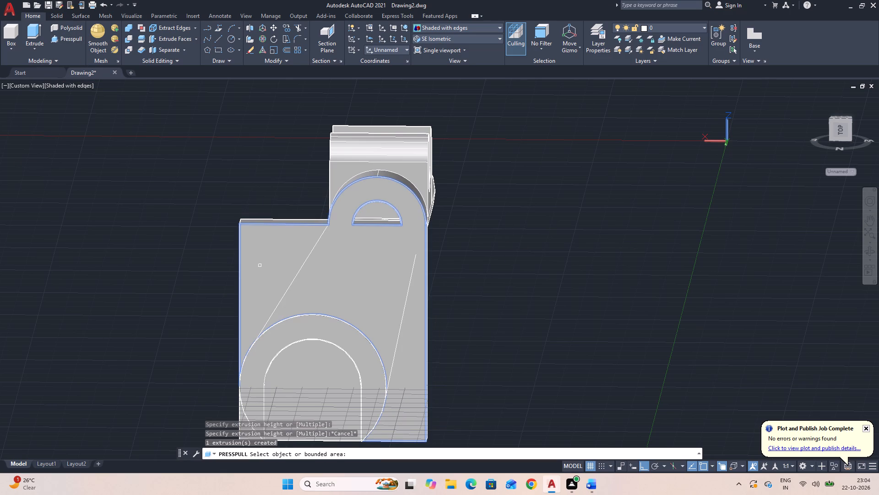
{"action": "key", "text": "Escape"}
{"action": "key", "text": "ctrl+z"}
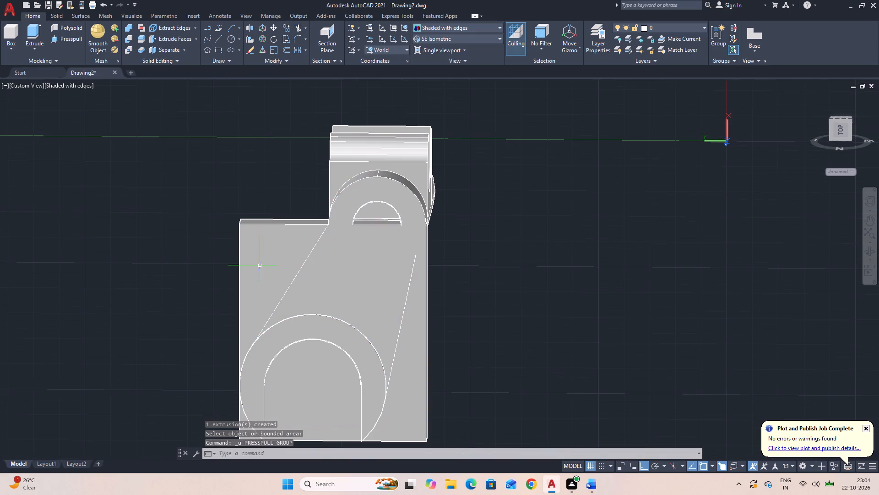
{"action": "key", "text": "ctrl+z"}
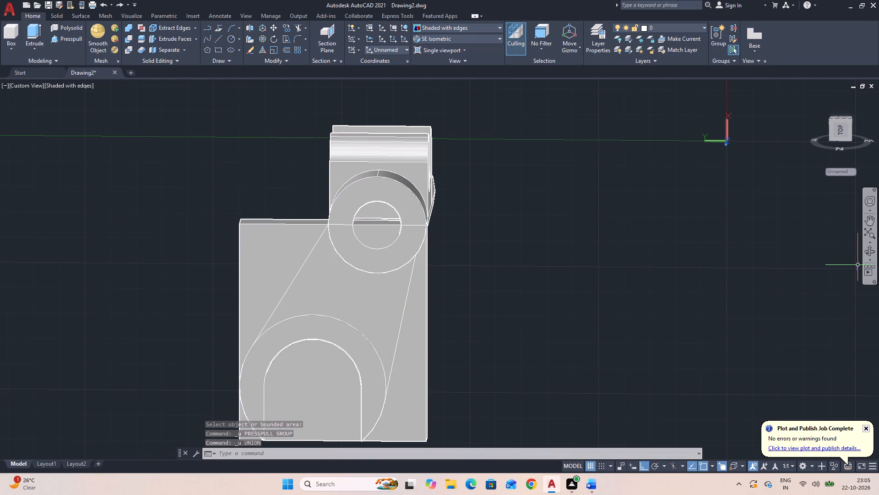
Examine the cylinder, connecting plate, tangent lines and open ring from the front and rear sides.
{"action": "left_click", "coordinate": [869, 252]}
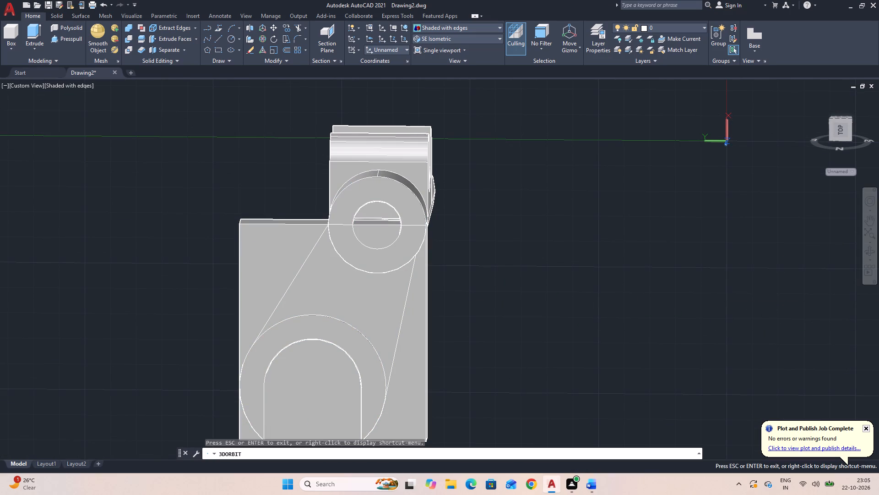
{"action": "left_click_drag", "start_coordinate": [618, 330], "coordinate": [836, 345]}
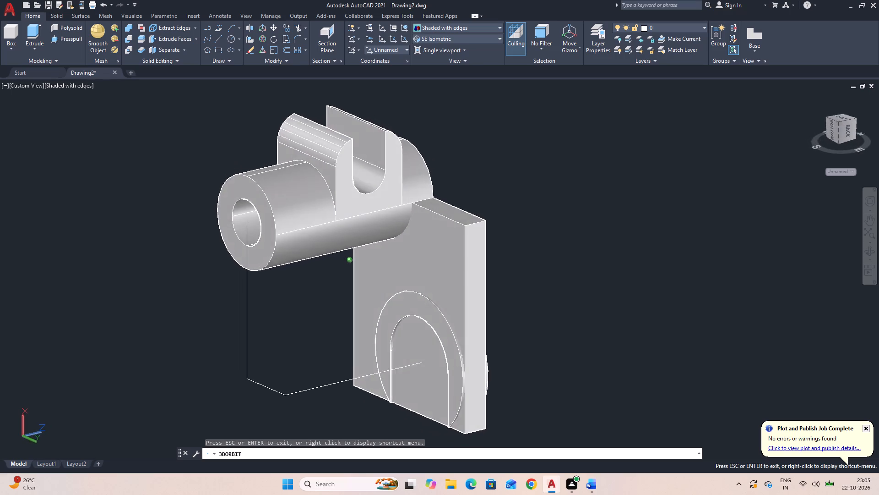
{"action": "left_click_drag", "start_coordinate": [836, 345], "coordinate": [640, 352]}
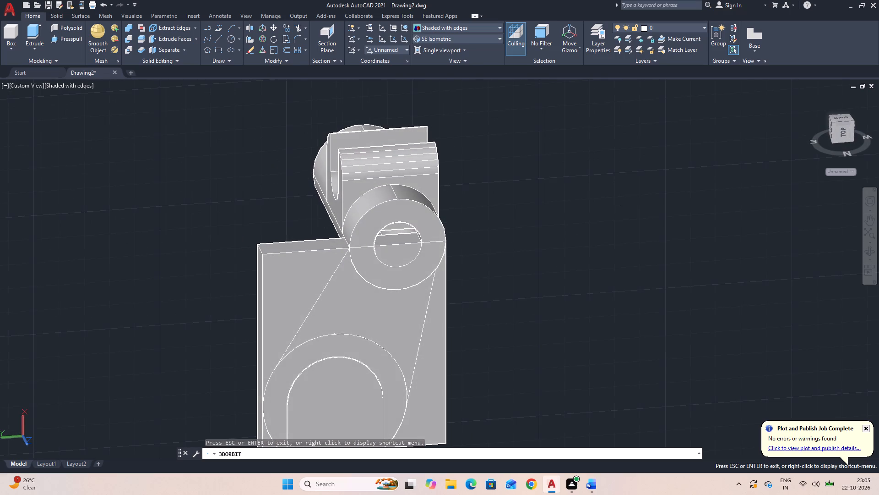
{"action": "left_click_drag", "start_coordinate": [608, 350], "coordinate": [658, 358]}
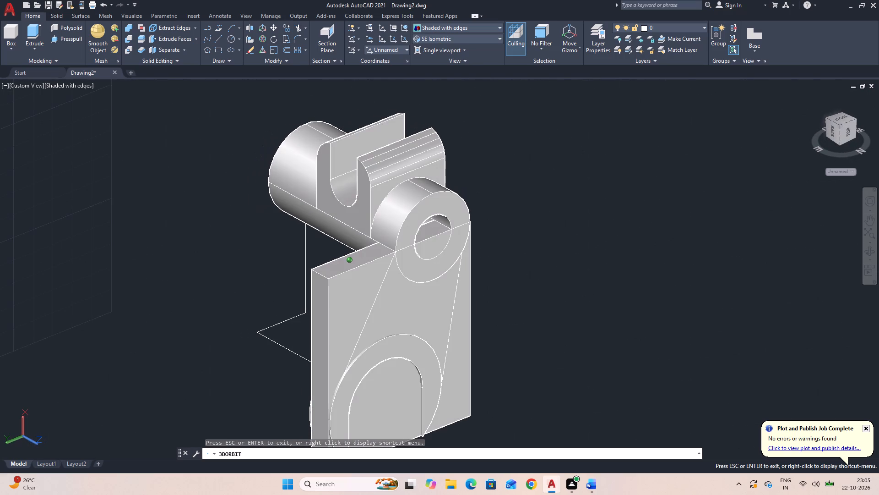
{"action": "left_click_drag", "start_coordinate": [608, 369], "coordinate": [594, 302]}
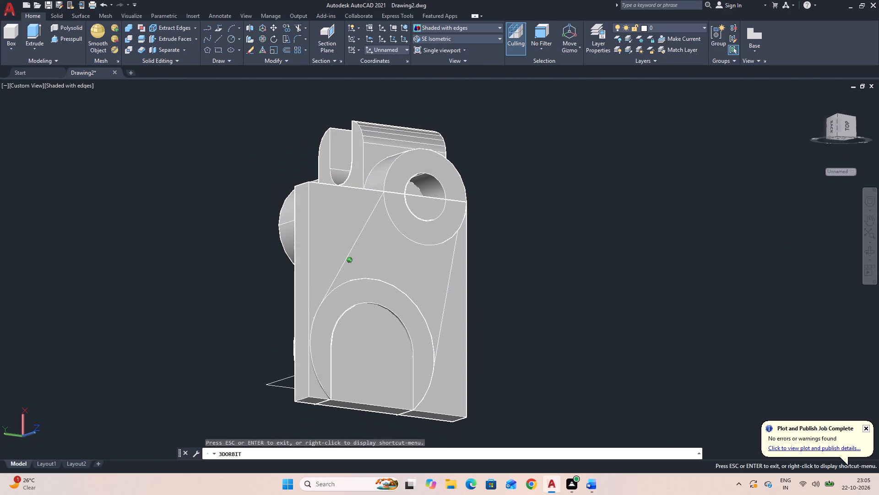
{"action": "left_click_drag", "start_coordinate": [594, 302], "coordinate": [599, 334]}
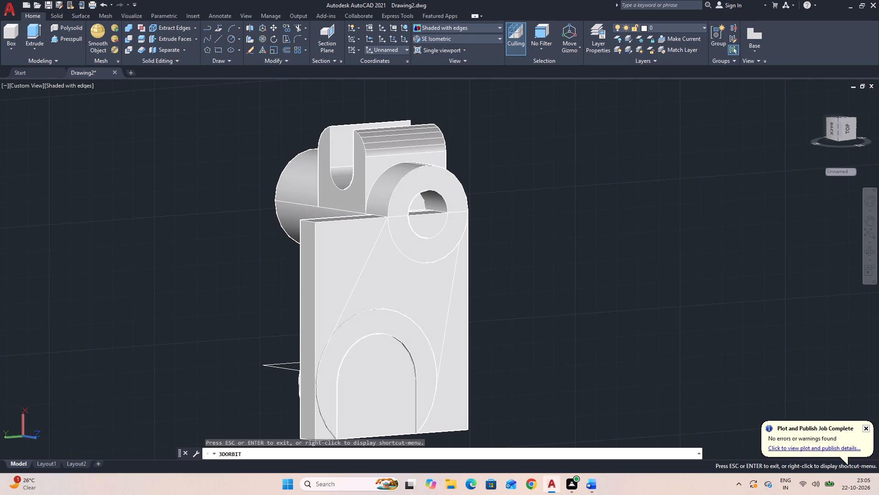
{"action": "scroll", "coordinate": [596, 330], "scroll_direction": "down", "scroll_amount": 1}
{"action": "middle_click_drag", "start_coordinate": [608, 320], "coordinate": [606, 289]}
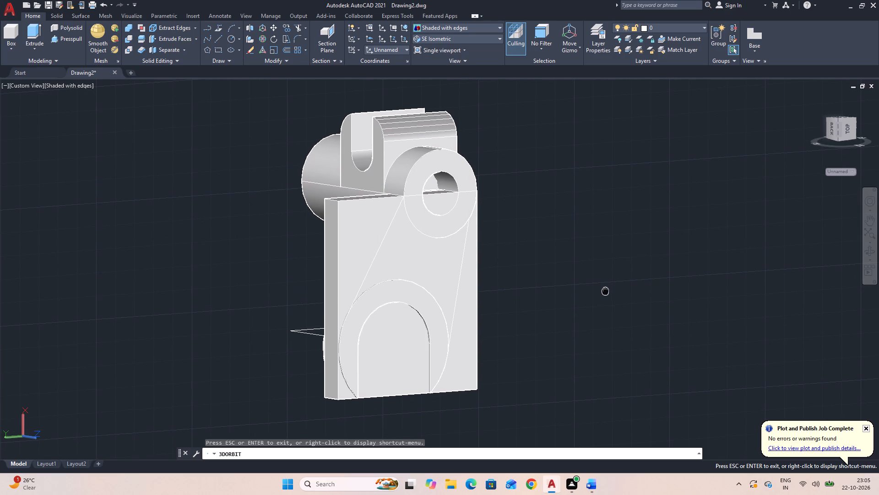
{"action": "key", "text": "Escape"}
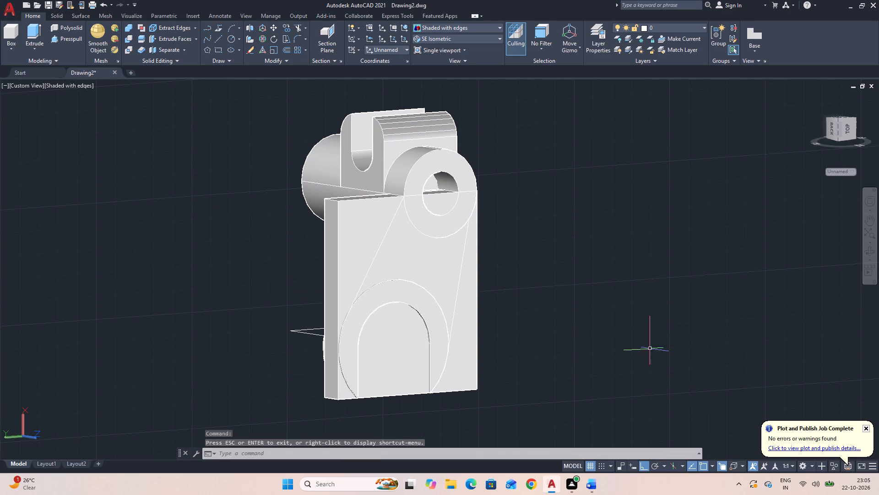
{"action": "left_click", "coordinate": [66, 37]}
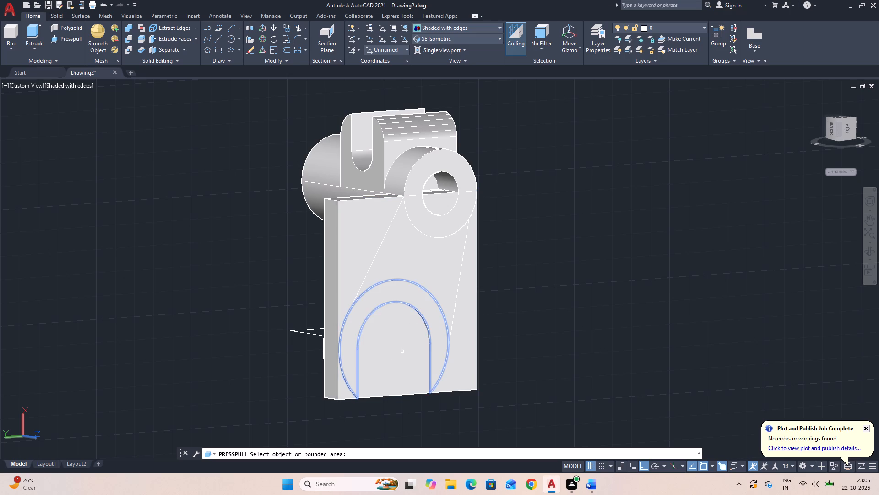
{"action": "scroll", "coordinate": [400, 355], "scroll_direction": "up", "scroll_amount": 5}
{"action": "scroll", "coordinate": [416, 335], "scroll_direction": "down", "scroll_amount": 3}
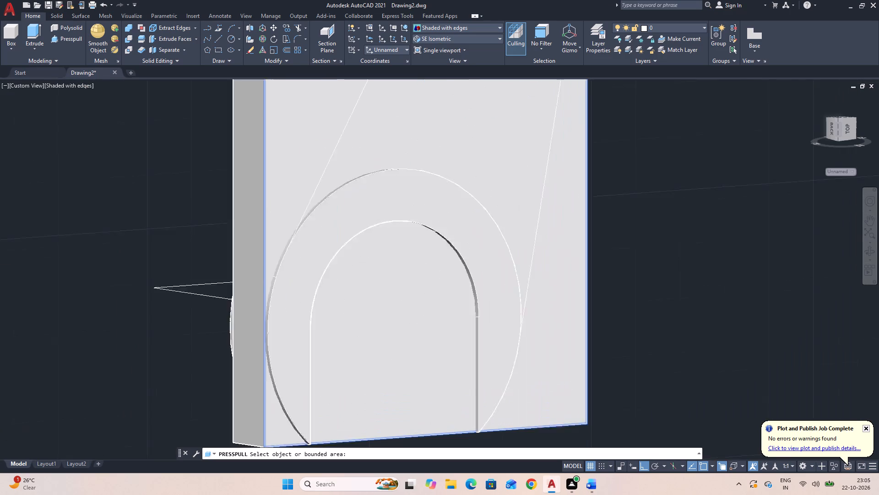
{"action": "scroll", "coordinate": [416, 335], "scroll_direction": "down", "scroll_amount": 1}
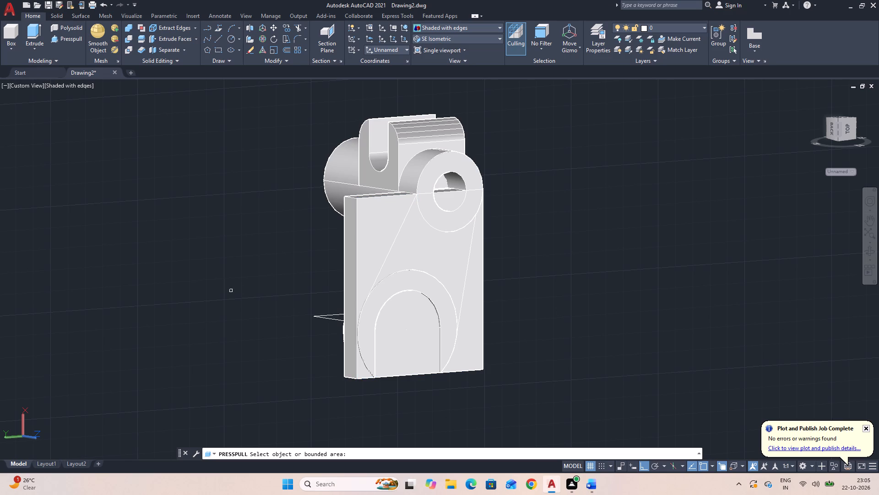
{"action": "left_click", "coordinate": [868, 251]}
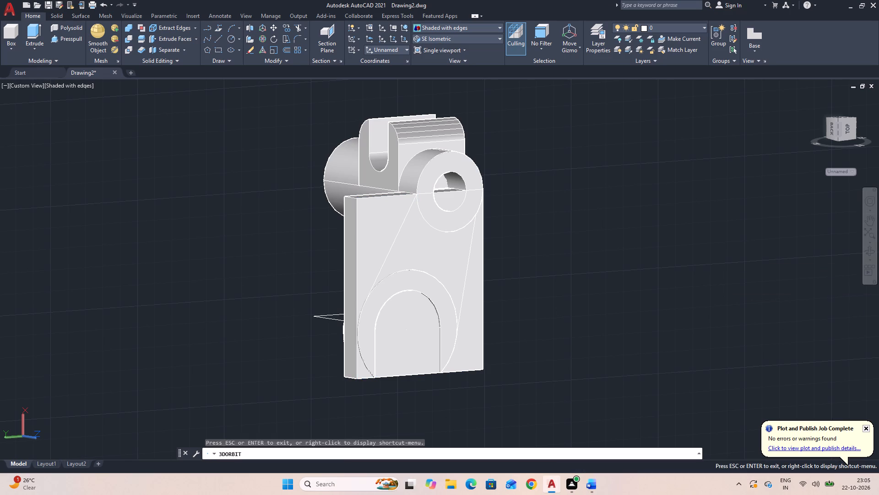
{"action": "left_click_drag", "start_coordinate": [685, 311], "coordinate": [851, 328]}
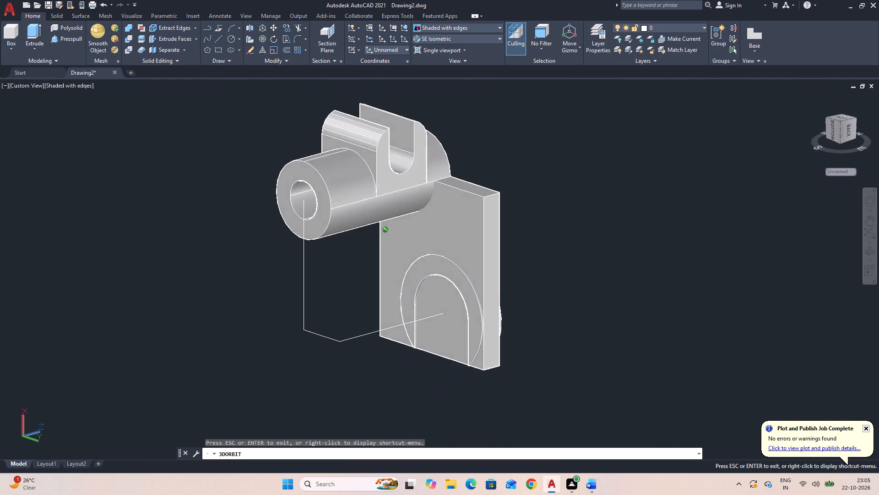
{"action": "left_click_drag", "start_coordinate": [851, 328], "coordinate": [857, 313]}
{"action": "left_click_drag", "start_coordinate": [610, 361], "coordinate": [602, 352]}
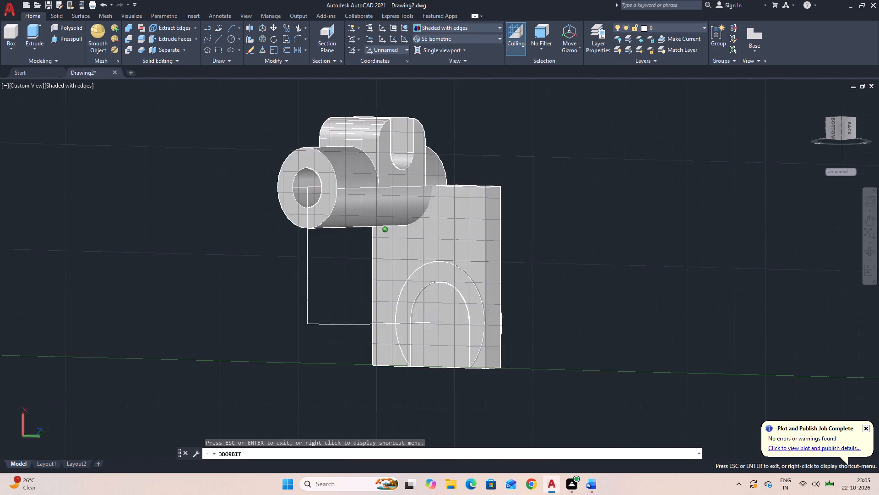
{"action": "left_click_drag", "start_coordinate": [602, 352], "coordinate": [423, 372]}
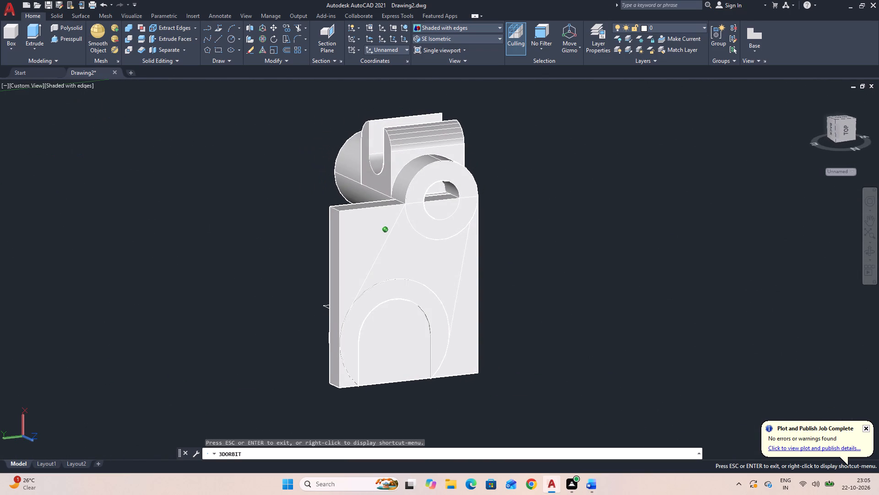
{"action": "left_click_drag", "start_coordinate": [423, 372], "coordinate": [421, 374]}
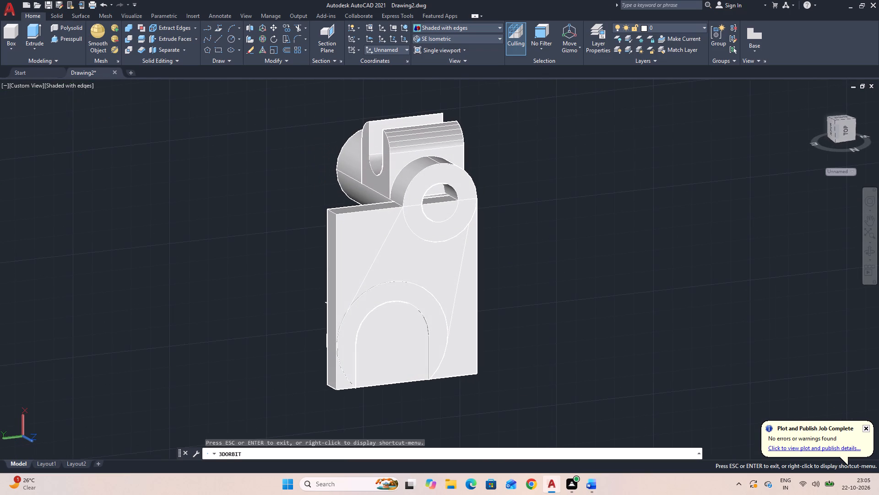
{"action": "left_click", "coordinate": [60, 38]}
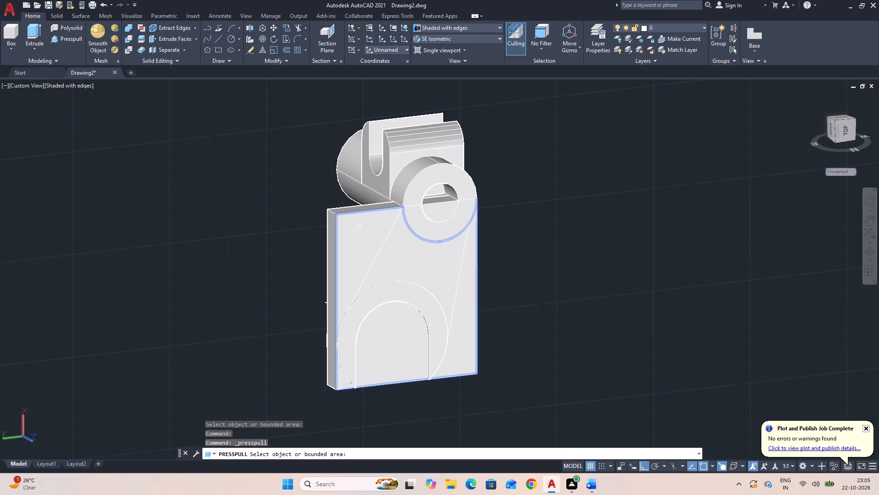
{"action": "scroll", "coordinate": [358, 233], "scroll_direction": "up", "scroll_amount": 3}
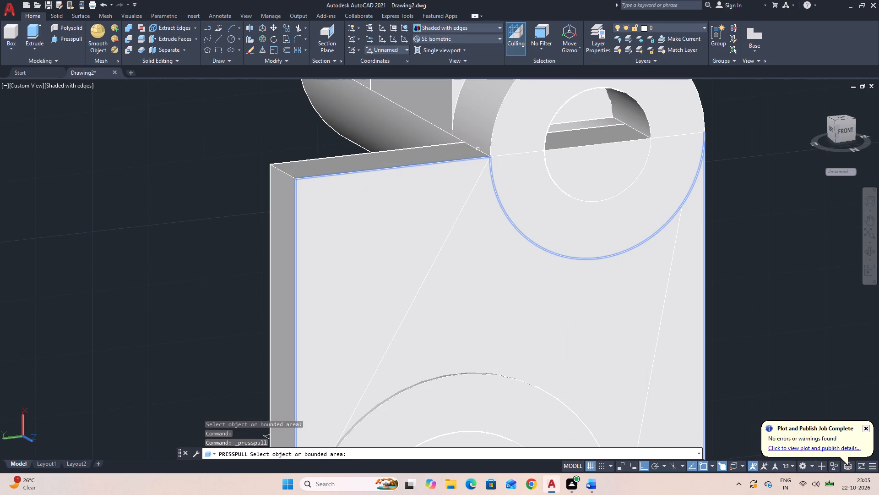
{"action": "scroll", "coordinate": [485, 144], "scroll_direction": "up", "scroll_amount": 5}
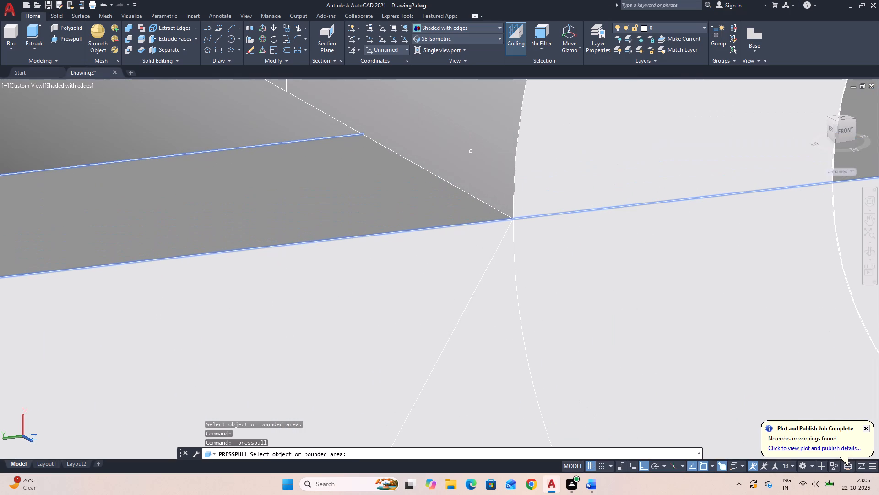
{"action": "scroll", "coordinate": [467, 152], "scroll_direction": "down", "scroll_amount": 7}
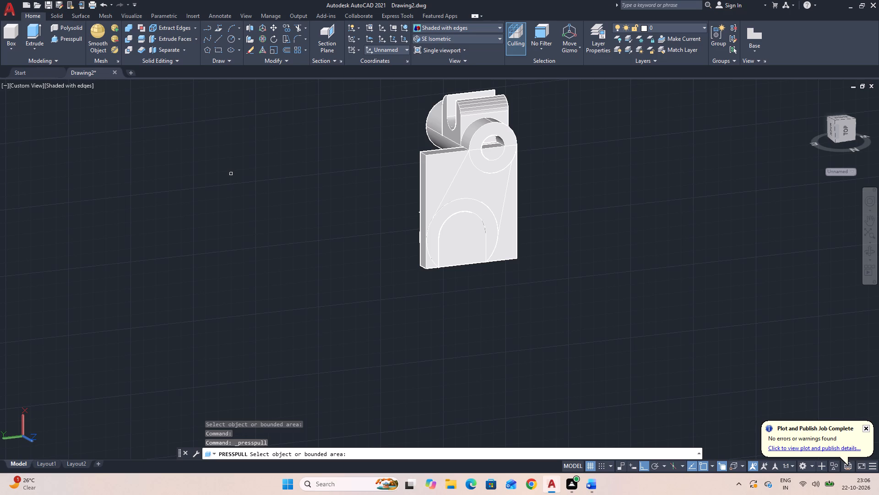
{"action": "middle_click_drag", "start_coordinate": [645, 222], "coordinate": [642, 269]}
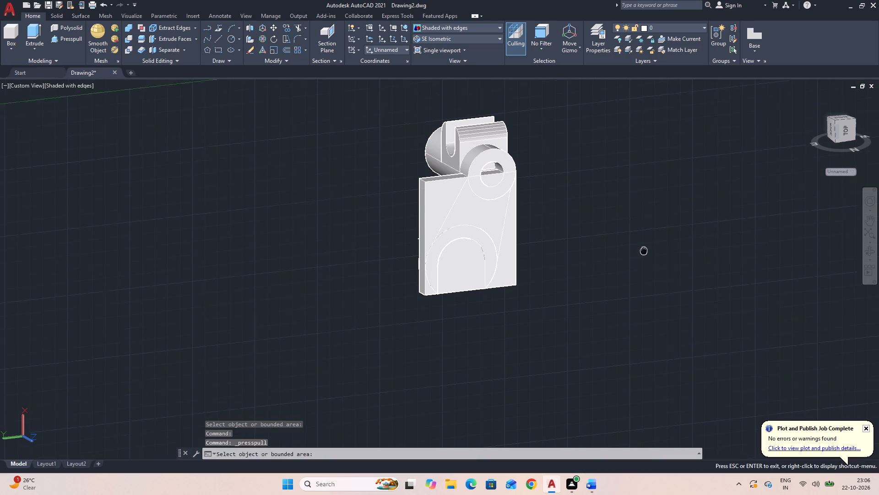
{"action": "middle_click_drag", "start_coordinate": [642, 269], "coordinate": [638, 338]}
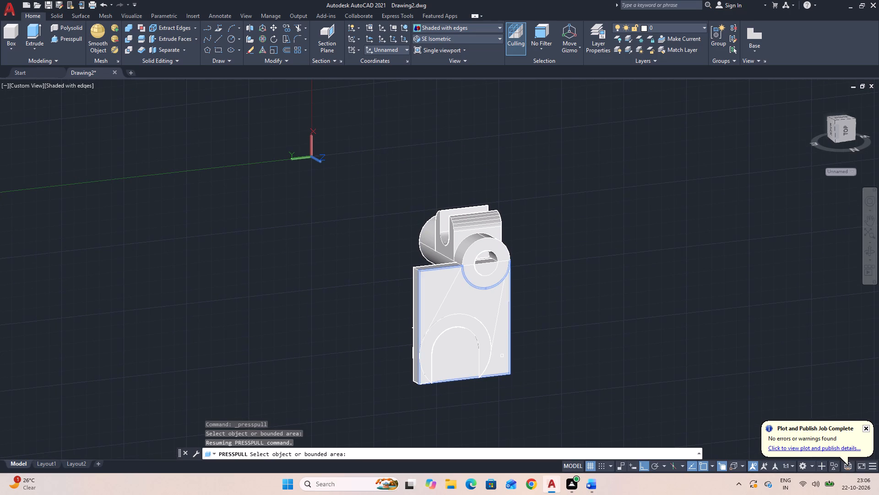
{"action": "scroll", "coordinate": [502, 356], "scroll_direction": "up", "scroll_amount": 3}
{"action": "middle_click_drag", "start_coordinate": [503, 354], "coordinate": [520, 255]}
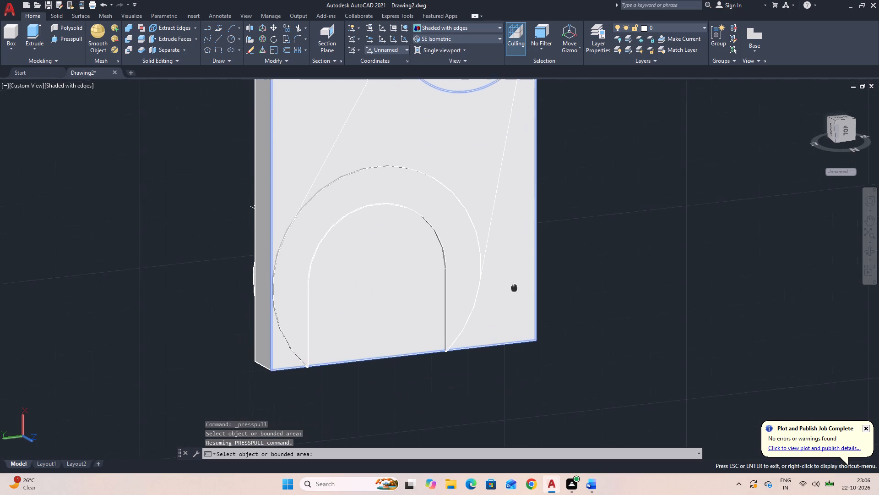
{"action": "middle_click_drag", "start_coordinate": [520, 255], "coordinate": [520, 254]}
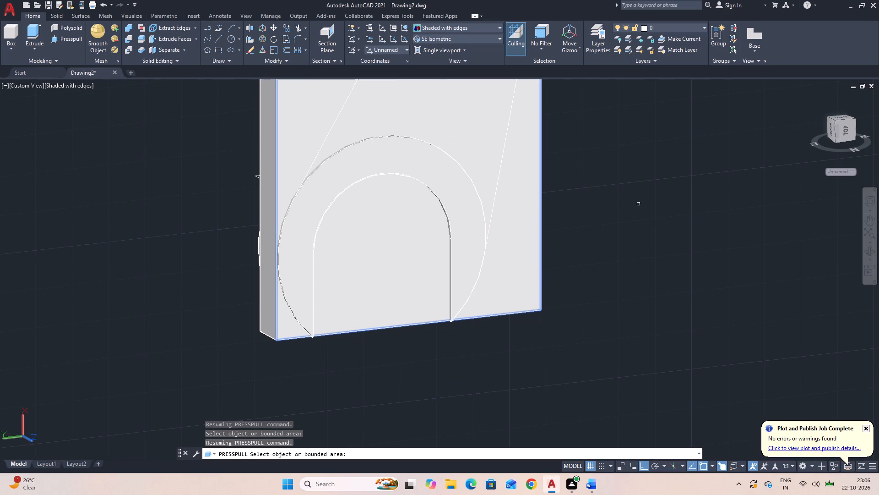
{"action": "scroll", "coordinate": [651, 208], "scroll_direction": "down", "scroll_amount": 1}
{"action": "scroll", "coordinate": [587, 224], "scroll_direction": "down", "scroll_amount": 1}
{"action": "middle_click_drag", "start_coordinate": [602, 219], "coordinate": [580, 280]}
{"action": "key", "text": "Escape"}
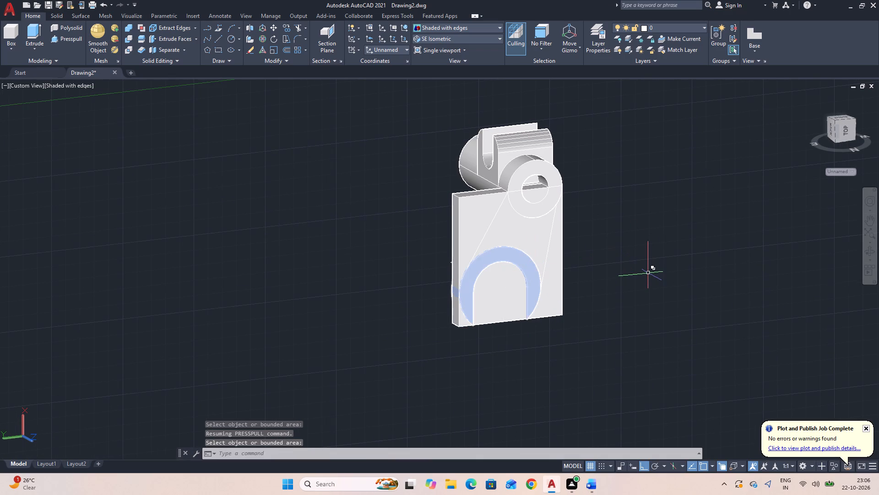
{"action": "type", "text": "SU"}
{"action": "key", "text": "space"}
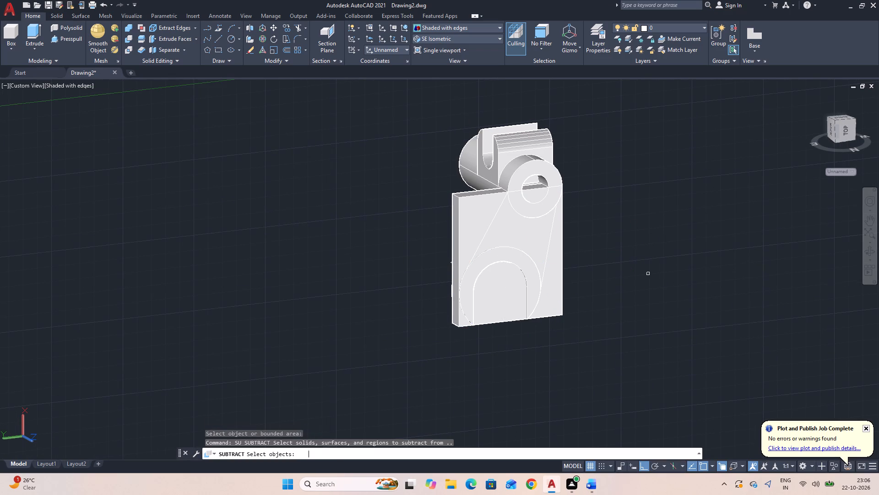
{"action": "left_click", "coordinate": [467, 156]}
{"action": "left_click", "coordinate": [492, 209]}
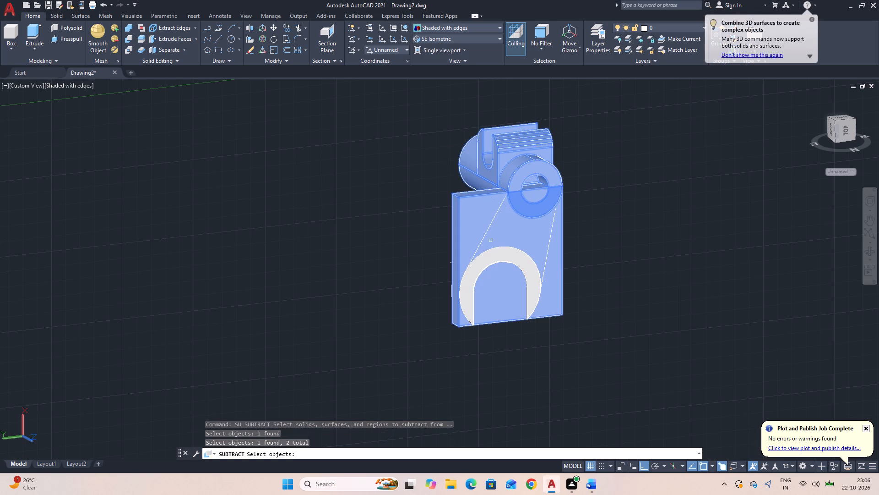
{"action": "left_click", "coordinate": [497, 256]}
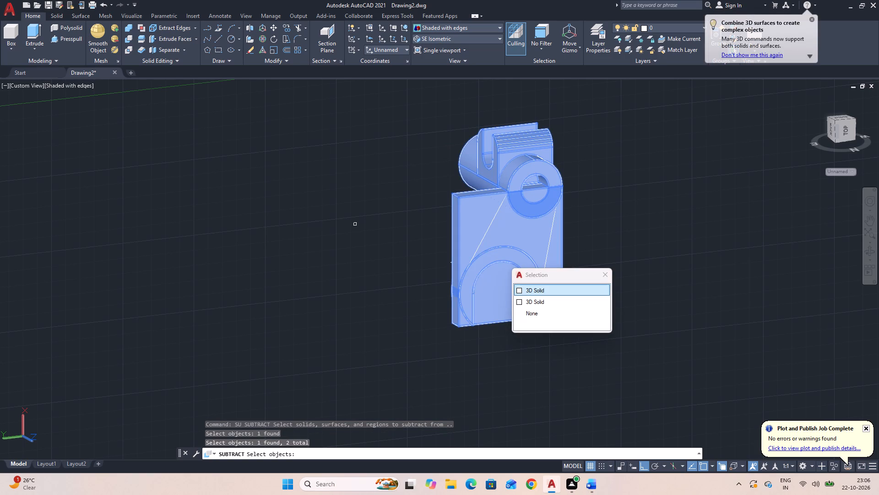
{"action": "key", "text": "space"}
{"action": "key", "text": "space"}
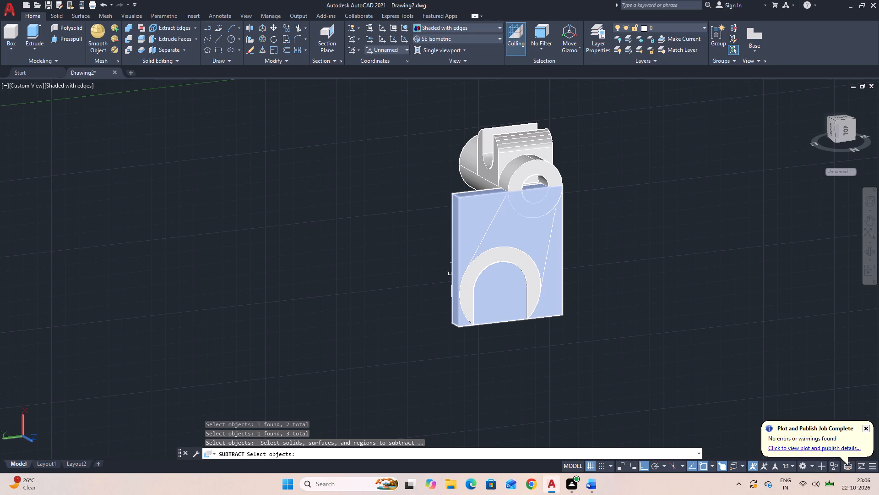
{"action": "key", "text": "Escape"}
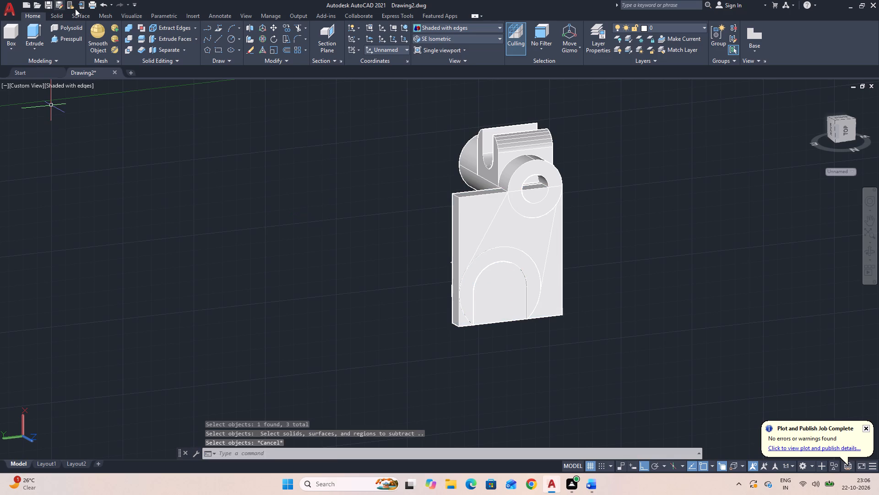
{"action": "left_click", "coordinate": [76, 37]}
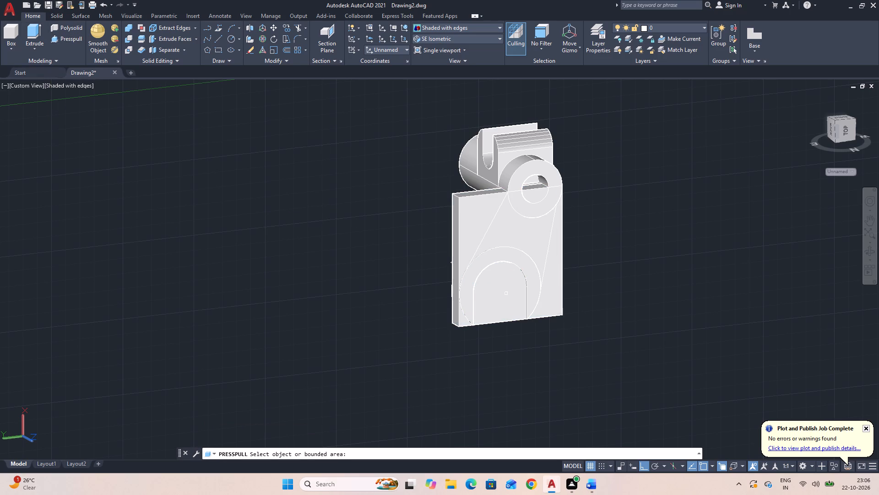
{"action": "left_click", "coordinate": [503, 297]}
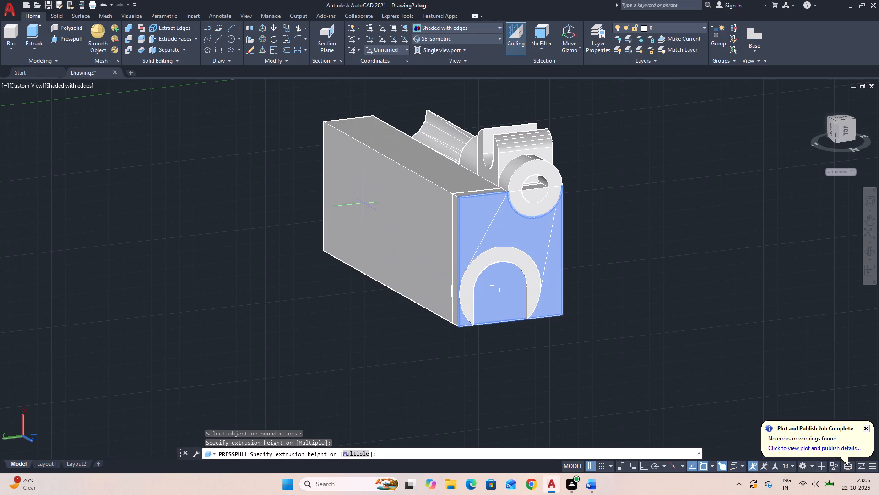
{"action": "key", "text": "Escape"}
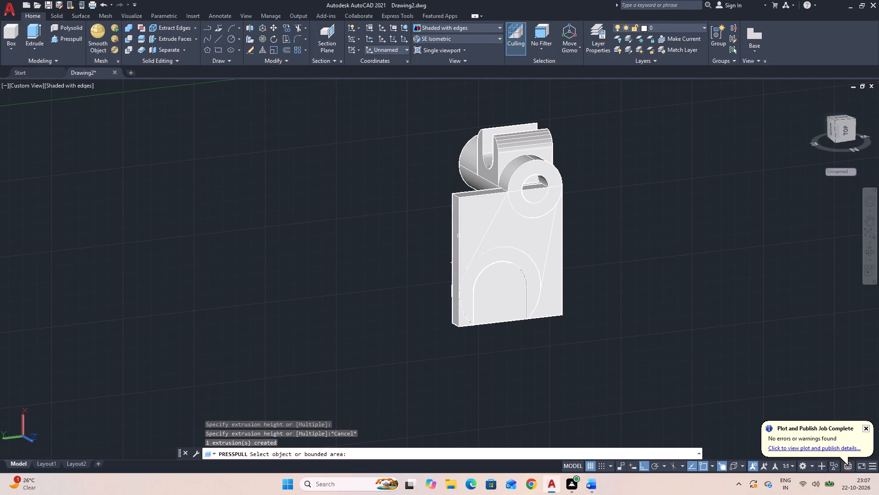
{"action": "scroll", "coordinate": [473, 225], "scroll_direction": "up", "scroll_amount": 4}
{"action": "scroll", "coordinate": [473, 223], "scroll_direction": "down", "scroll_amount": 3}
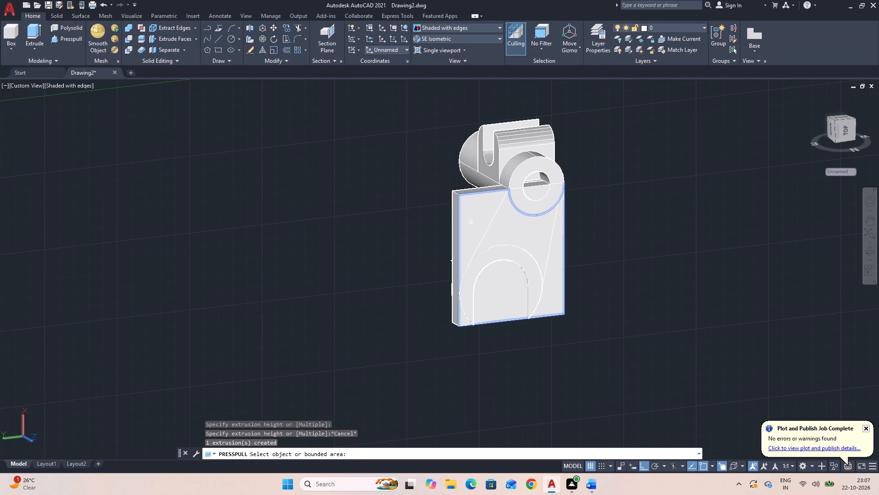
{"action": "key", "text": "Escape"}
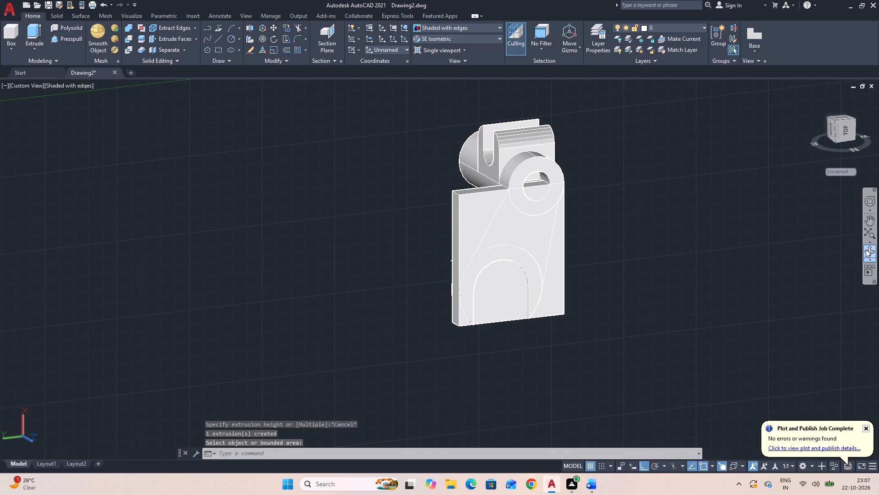
Set the view to SE Isometric and the coordinate system to World.
{"action": "left_click", "coordinate": [866, 249]}
{"action": "left_click_drag", "start_coordinate": [647, 282], "coordinate": [764, 273]}
{"action": "left_click_drag", "start_coordinate": [570, 321], "coordinate": [684, 301]}
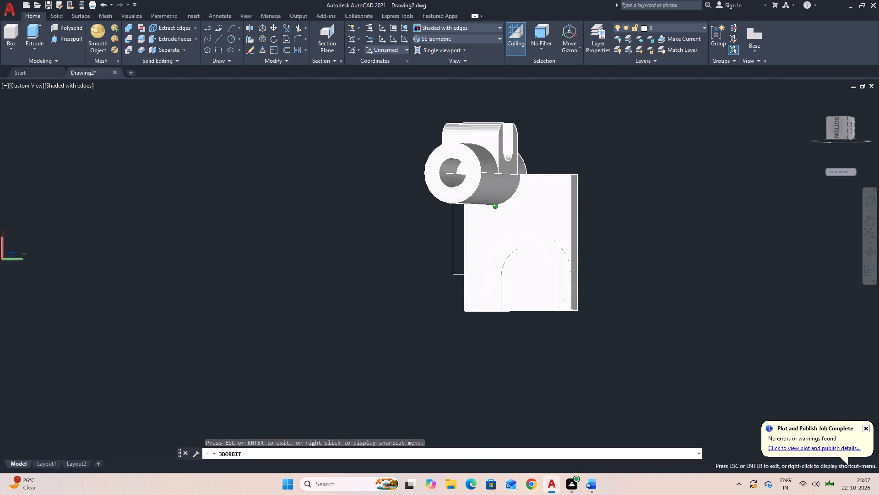
{"action": "left_click_drag", "start_coordinate": [684, 301], "coordinate": [754, 268]}
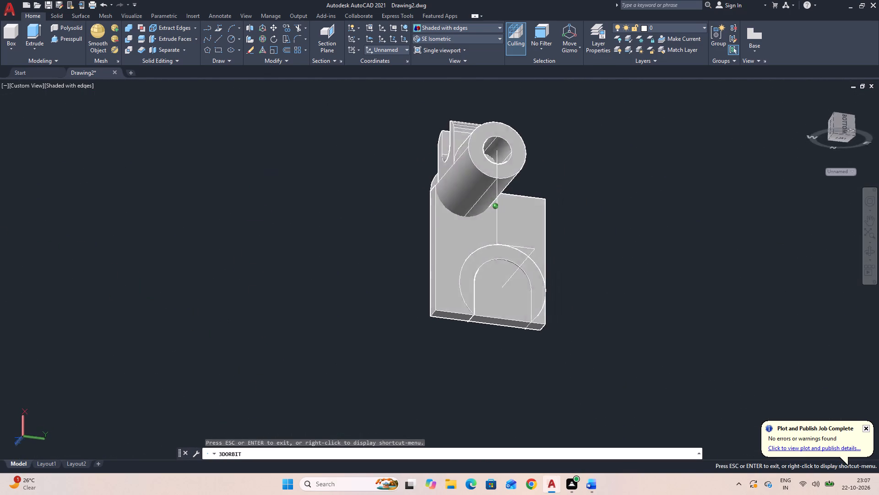
{"action": "left_click_drag", "start_coordinate": [754, 268], "coordinate": [771, 297]}
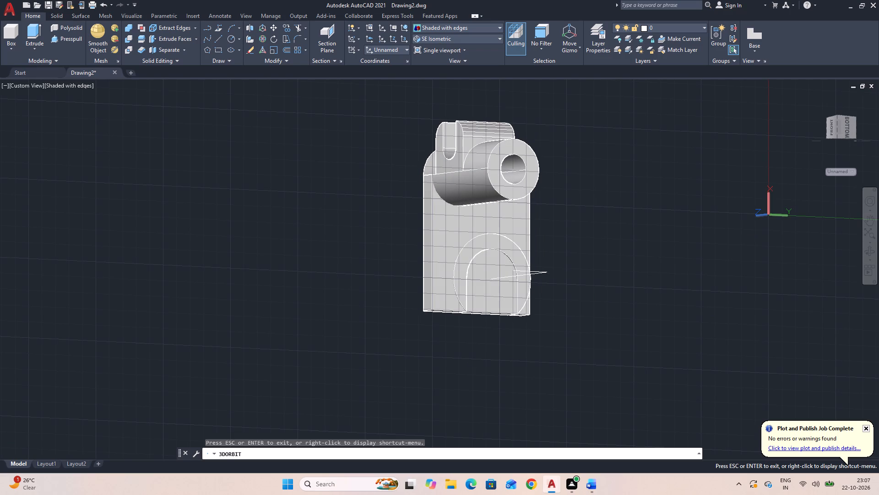
{"action": "key", "text": "grave"}
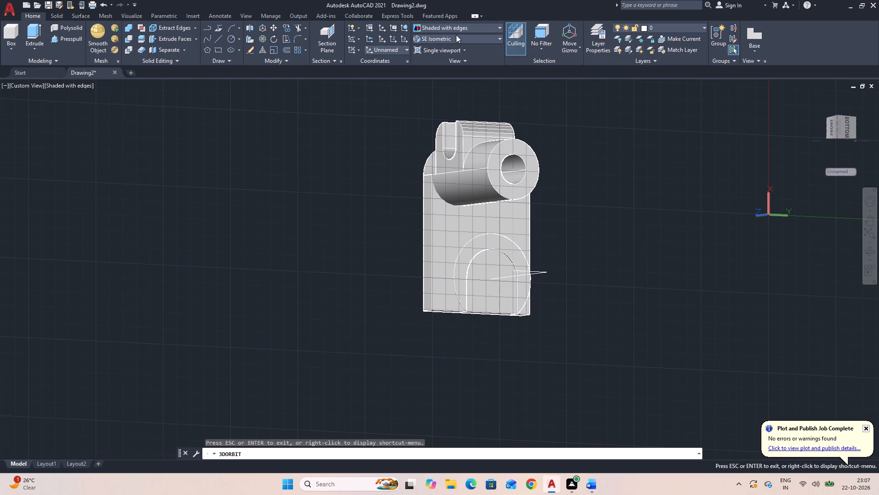
{"action": "key", "text": "Escape"}
{"action": "left_click", "coordinate": [456, 36]}
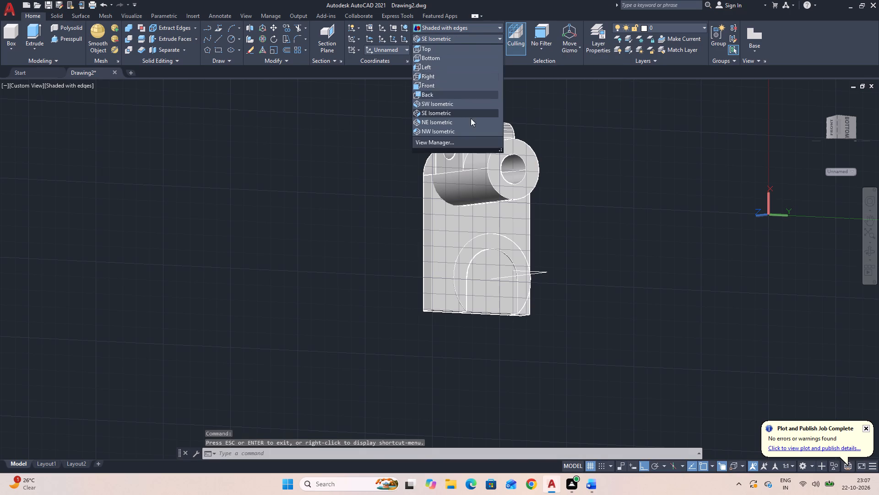
{"action": "left_click", "coordinate": [466, 114]}
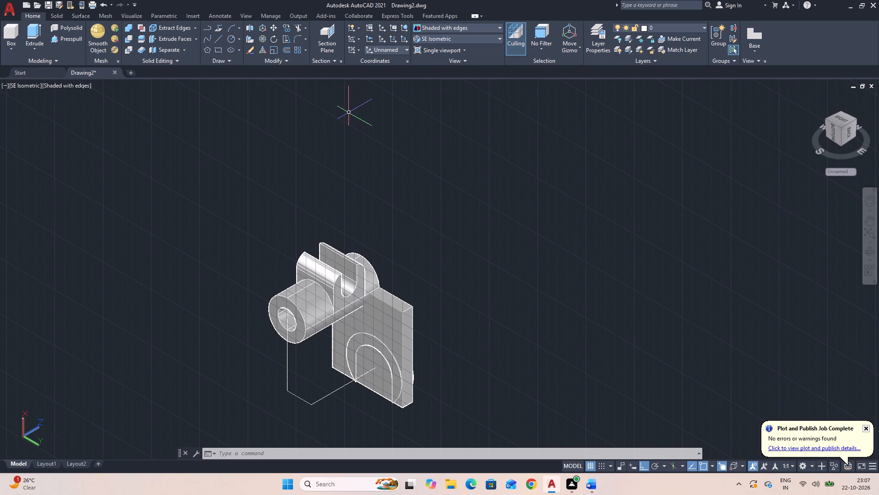
{"action": "left_click", "coordinate": [379, 51]}
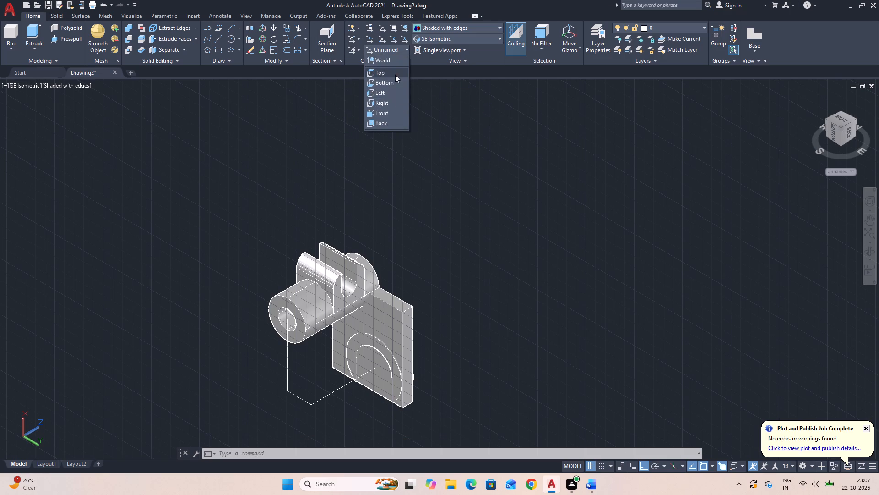
{"action": "left_click", "coordinate": [391, 58]}
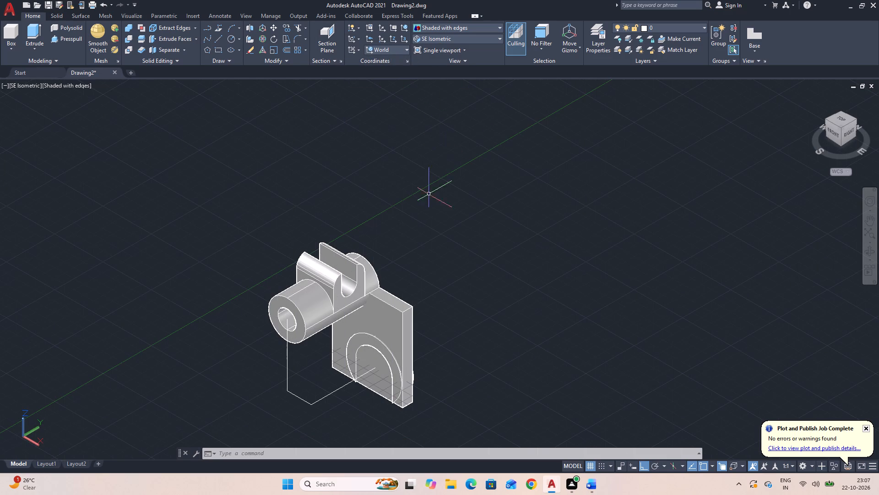
Delete the three construction lines running from the cylinder's front bore centre to the open ring's centre.
{"action": "middle_click_drag", "start_coordinate": [428, 203], "coordinate": [458, 109]}
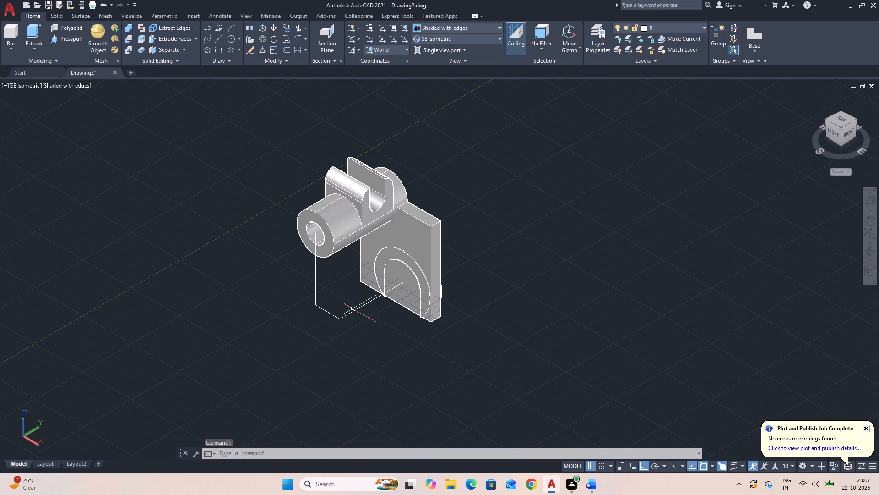
{"action": "left_click", "coordinate": [354, 310]}
{"action": "left_click", "coordinate": [354, 335]}
{"action": "left_click", "coordinate": [303, 279]}
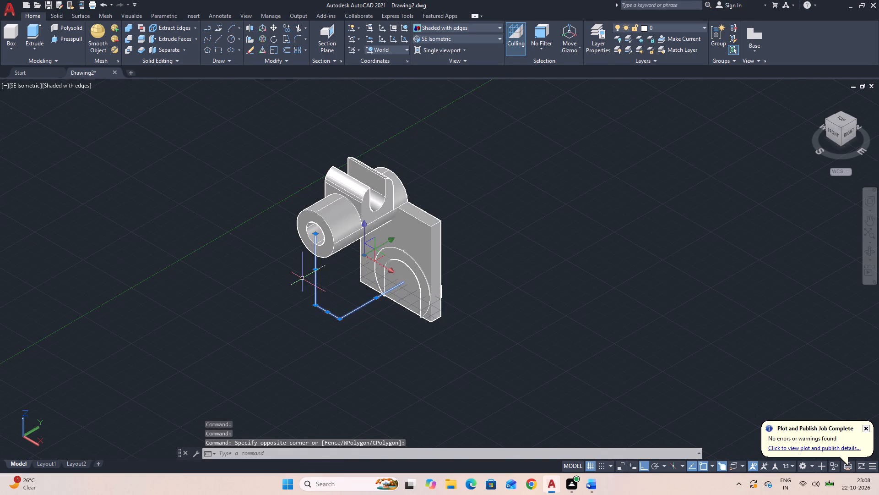
{"action": "key", "text": "Delete"}
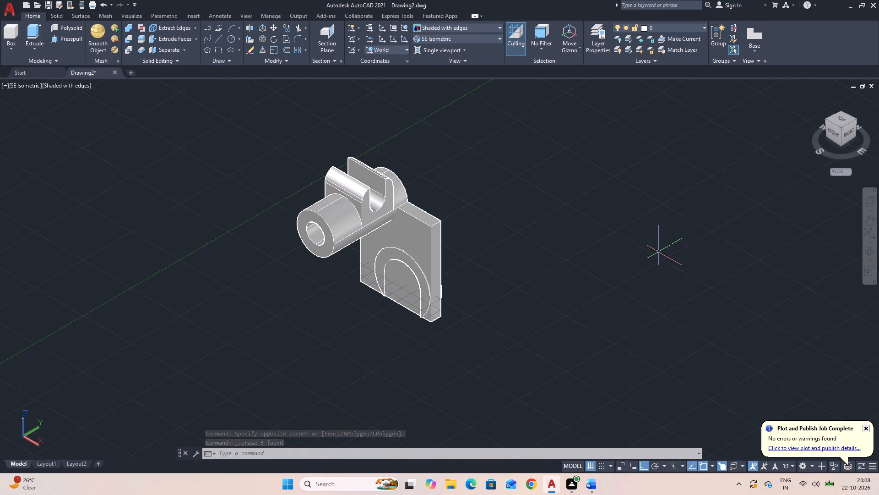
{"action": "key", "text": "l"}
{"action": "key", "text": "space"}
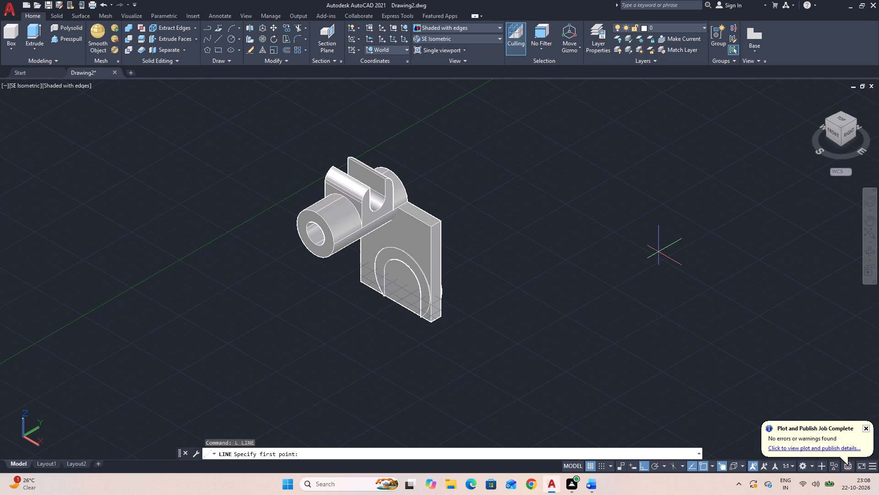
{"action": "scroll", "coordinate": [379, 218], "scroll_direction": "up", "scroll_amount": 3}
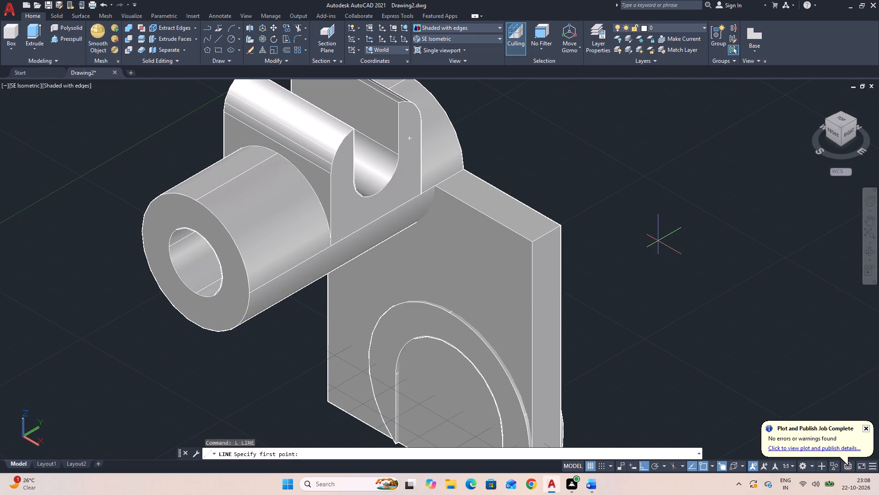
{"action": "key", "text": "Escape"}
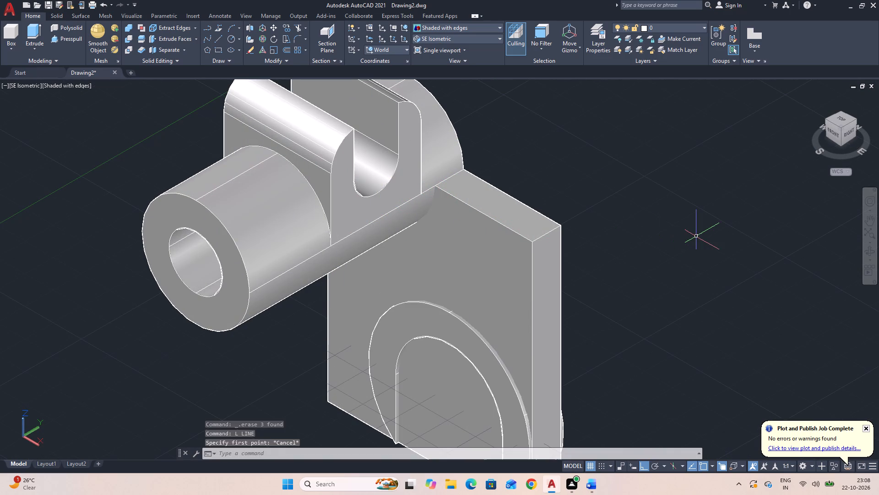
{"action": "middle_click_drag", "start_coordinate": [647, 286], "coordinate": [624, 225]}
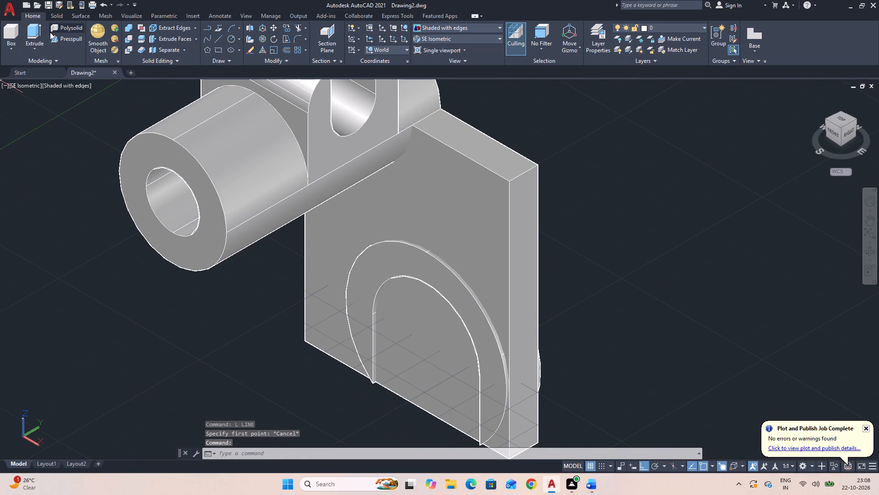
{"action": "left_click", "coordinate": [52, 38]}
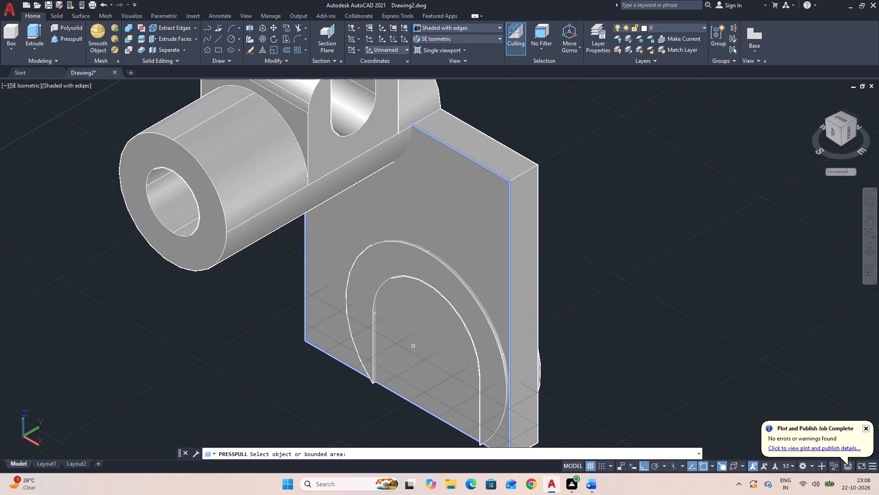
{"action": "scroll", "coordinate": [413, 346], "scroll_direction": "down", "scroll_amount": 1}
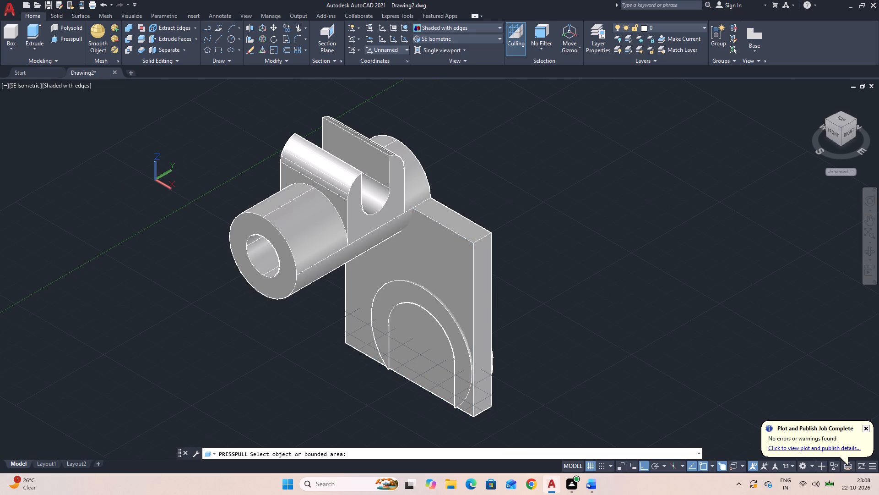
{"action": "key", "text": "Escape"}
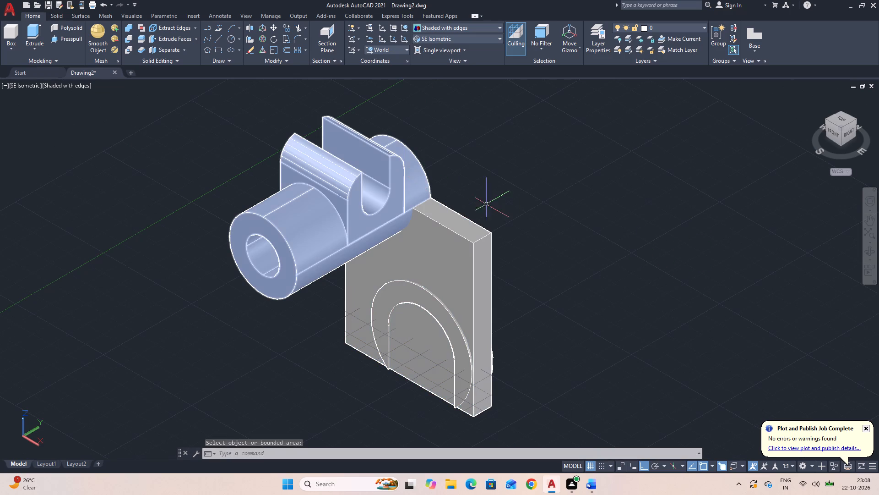
Union the slotted cylinder, the connecting plate and the open ring into one solid.
{"action": "left_click", "coordinate": [580, 327]}
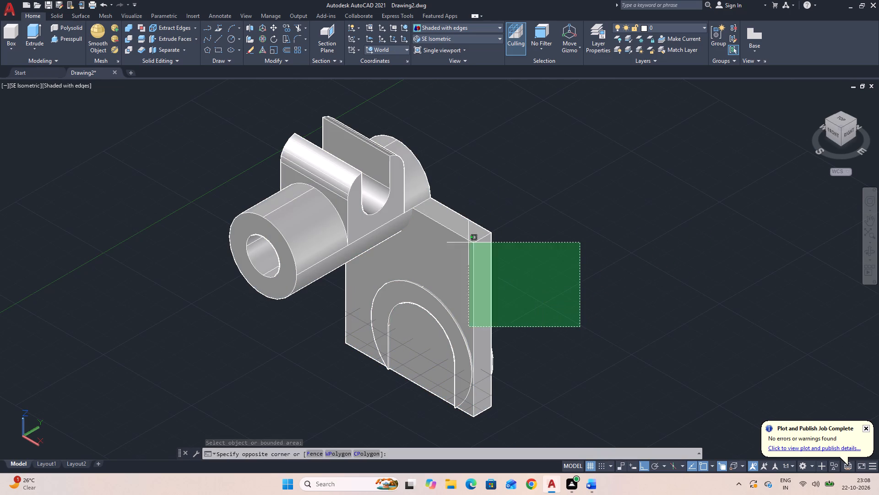
{"action": "left_click", "coordinate": [200, 157]}
{"action": "type", "text": "UNION"}
{"action": "key", "text": "space"}
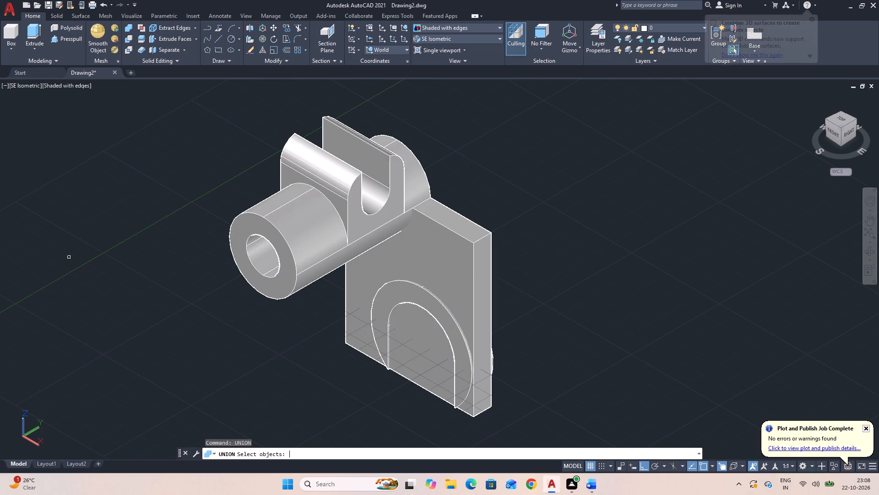
{"action": "left_click", "coordinate": [526, 391]}
{"action": "left_click", "coordinate": [198, 177]}
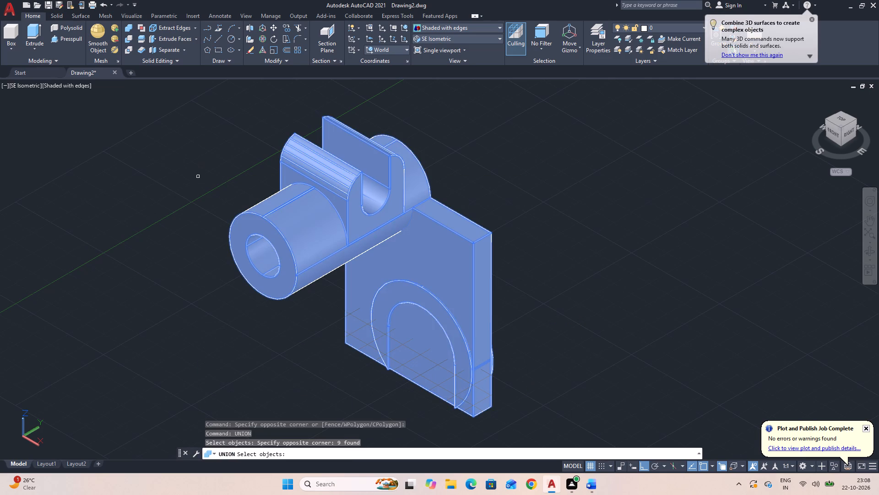
{"action": "key", "text": "Return"}
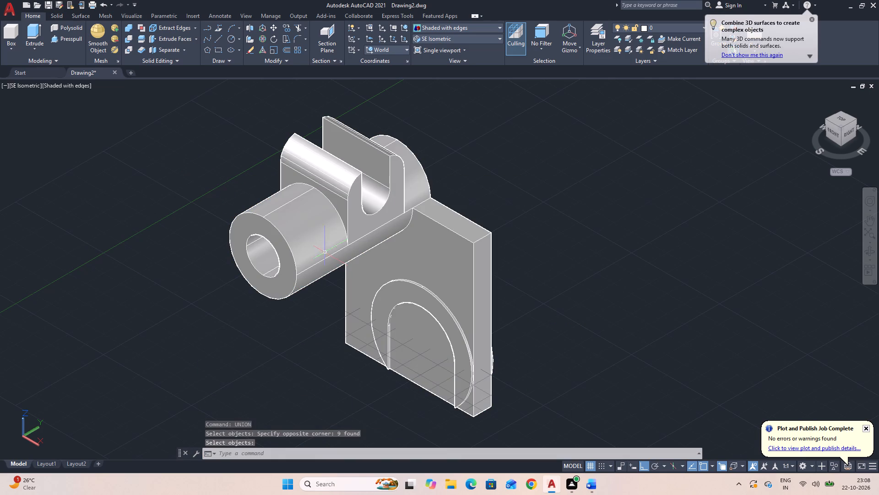
Presspull the arched area inside the open ring through the connecting plate to cut the opening.
{"action": "left_click", "coordinate": [60, 36]}
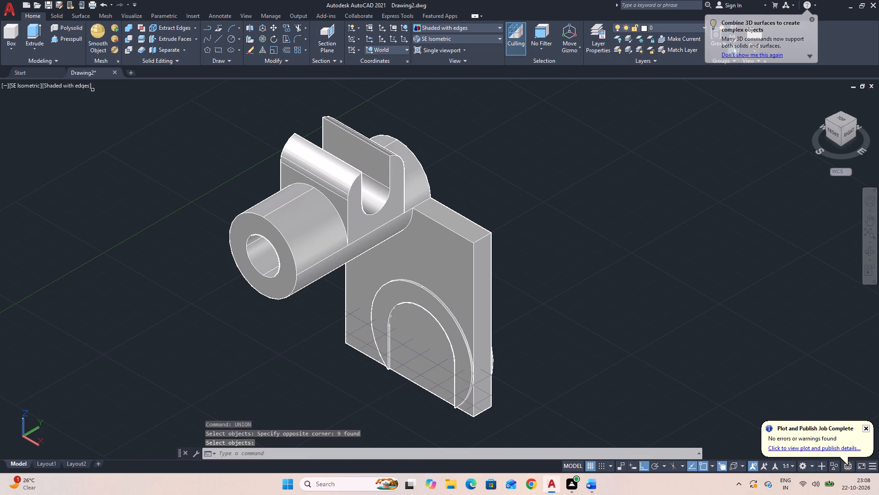
{"action": "left_click", "coordinate": [421, 364]}
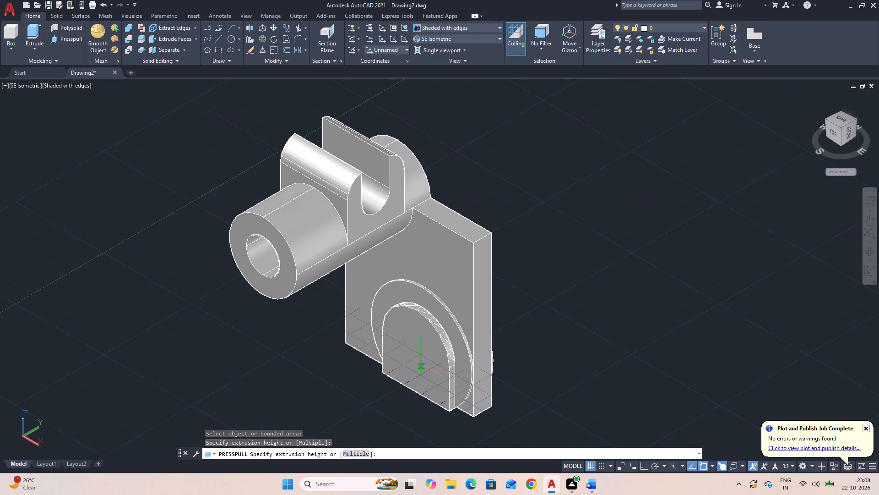
{"action": "left_click", "coordinate": [640, 358]}
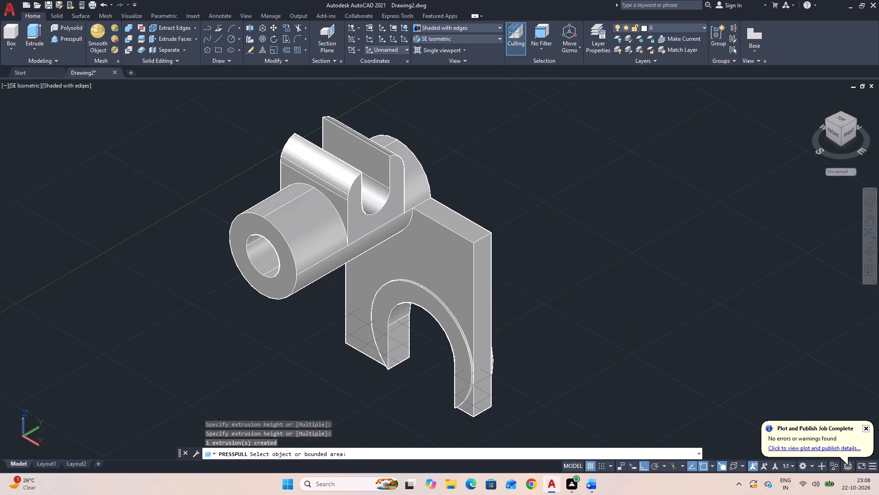
Examine the part from the rear, side and front, checking the arched opening, the tangent lines and the plate's outer areas.
{"action": "left_click", "coordinate": [873, 252]}
{"action": "left_click_drag", "start_coordinate": [863, 253], "coordinate": [774, 269]}
{"action": "left_click_drag", "start_coordinate": [736, 271], "coordinate": [539, 210]}
{"action": "key", "text": "Escape"}
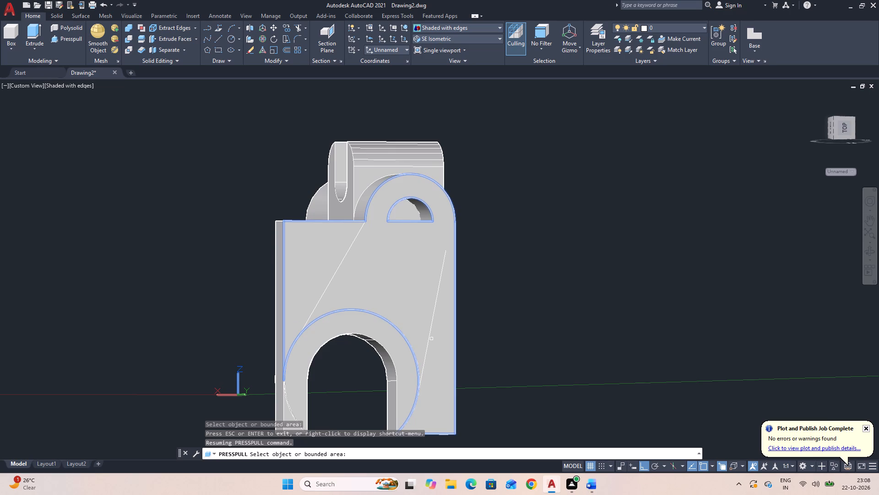
{"action": "scroll", "coordinate": [298, 302], "scroll_direction": "down", "scroll_amount": 1}
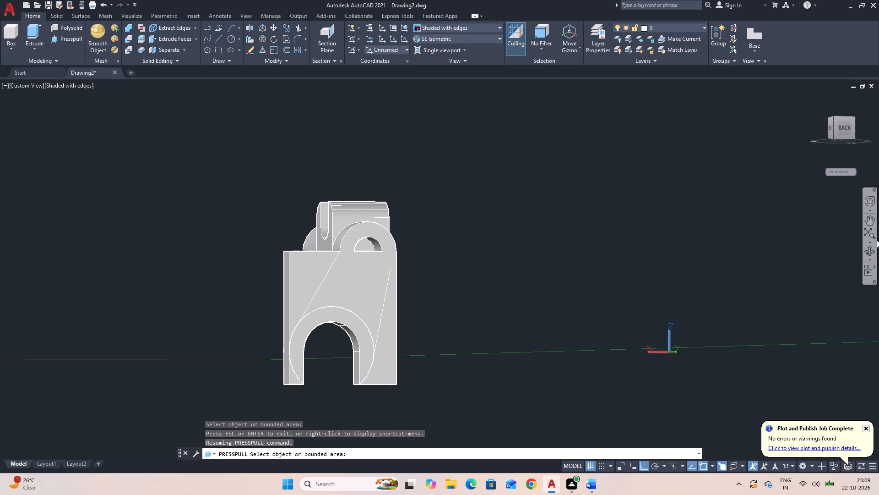
{"action": "left_click", "coordinate": [870, 250]}
{"action": "left_click_drag", "start_coordinate": [644, 280], "coordinate": [749, 306]}
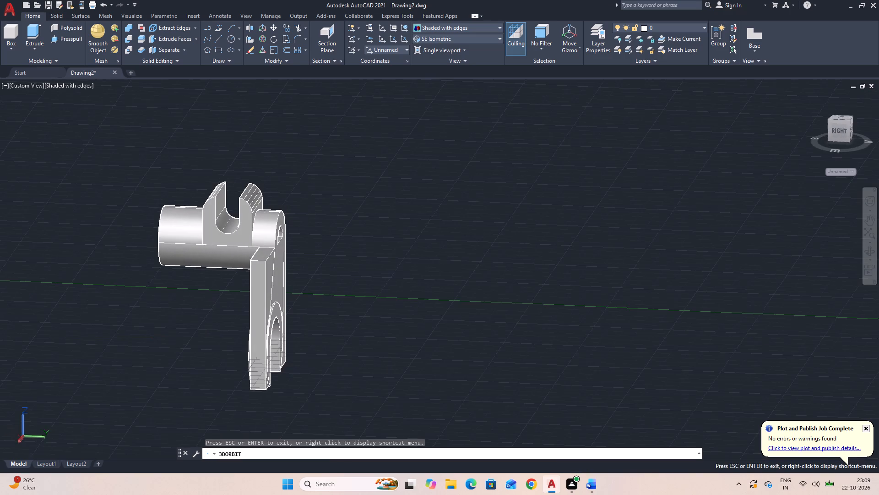
{"action": "left_click_drag", "start_coordinate": [472, 300], "coordinate": [648, 267]}
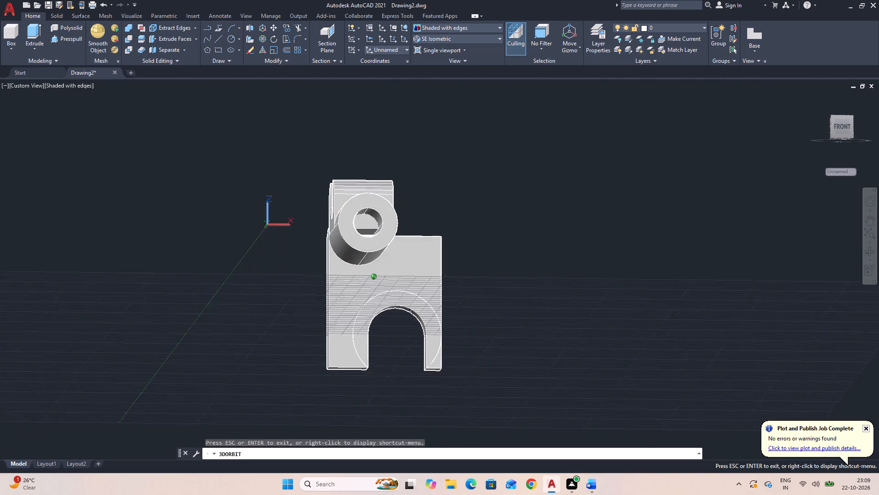
{"action": "left_click_drag", "start_coordinate": [648, 267], "coordinate": [569, 304]}
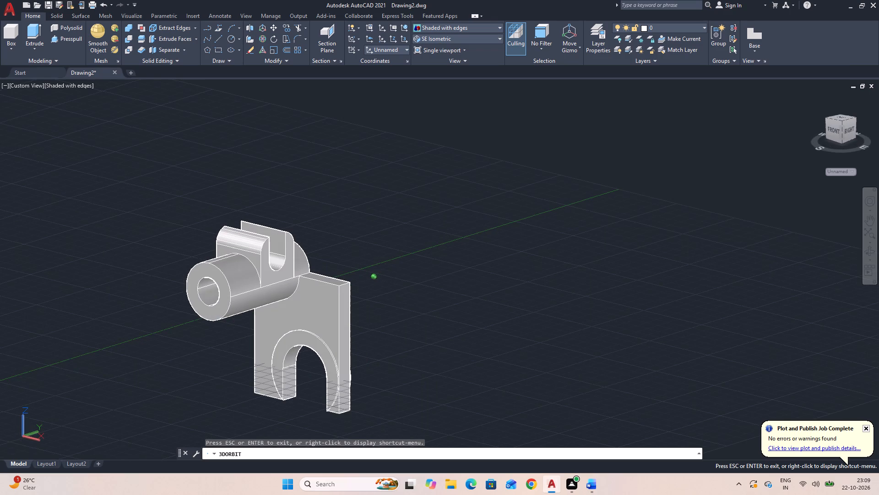
{"action": "left_click_drag", "start_coordinate": [569, 304], "coordinate": [647, 291]}
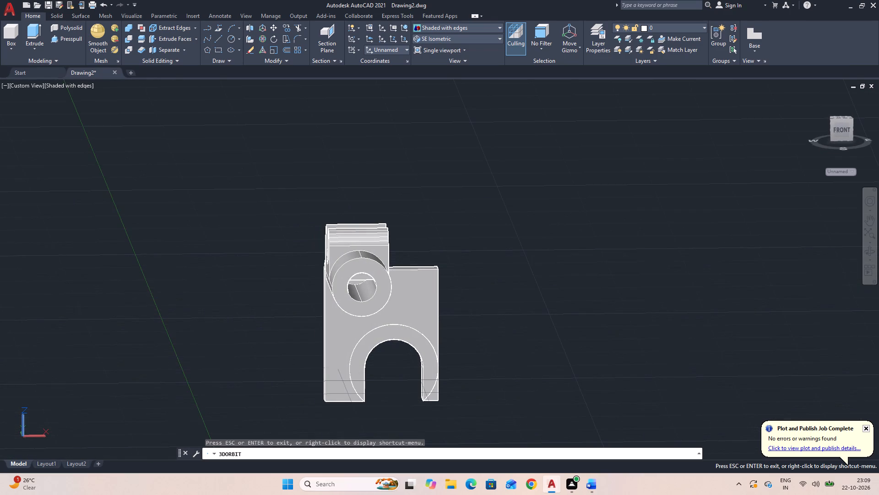
{"action": "left_click_drag", "start_coordinate": [595, 302], "coordinate": [556, 295]}
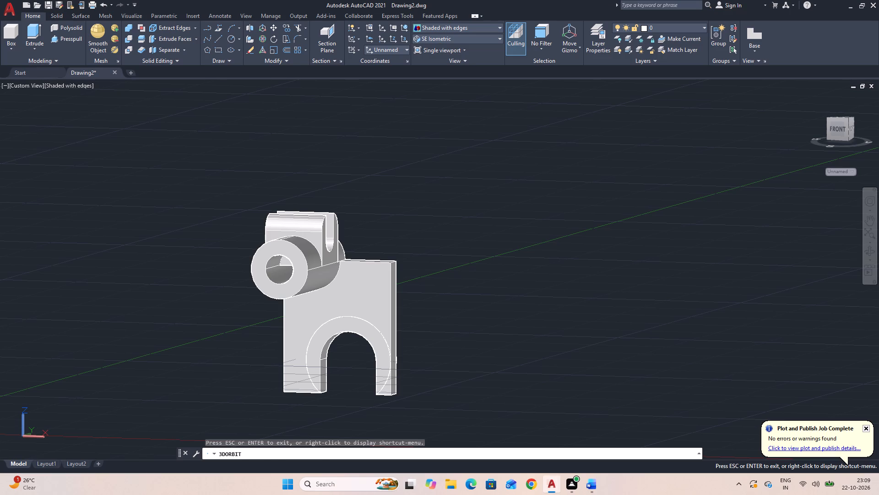
{"action": "key", "text": "Escape"}
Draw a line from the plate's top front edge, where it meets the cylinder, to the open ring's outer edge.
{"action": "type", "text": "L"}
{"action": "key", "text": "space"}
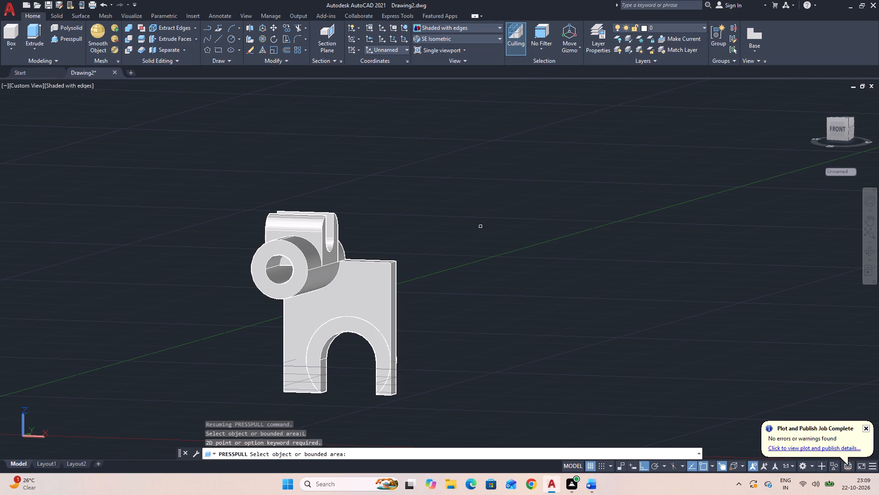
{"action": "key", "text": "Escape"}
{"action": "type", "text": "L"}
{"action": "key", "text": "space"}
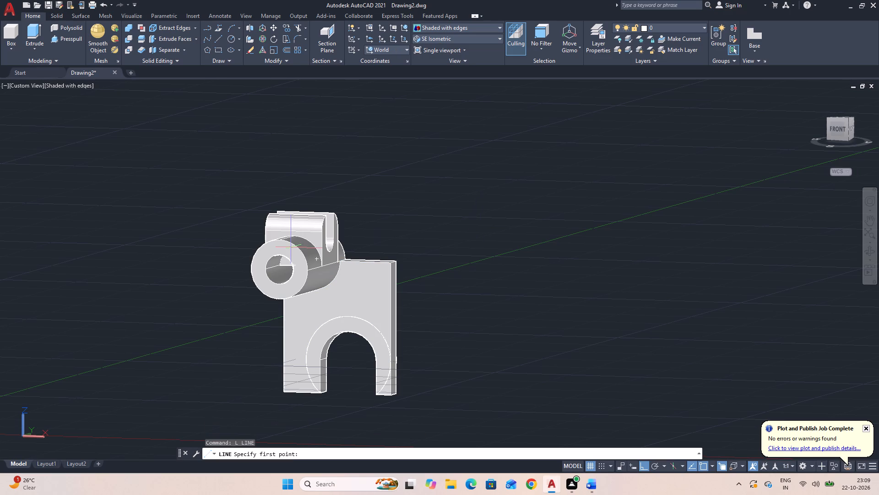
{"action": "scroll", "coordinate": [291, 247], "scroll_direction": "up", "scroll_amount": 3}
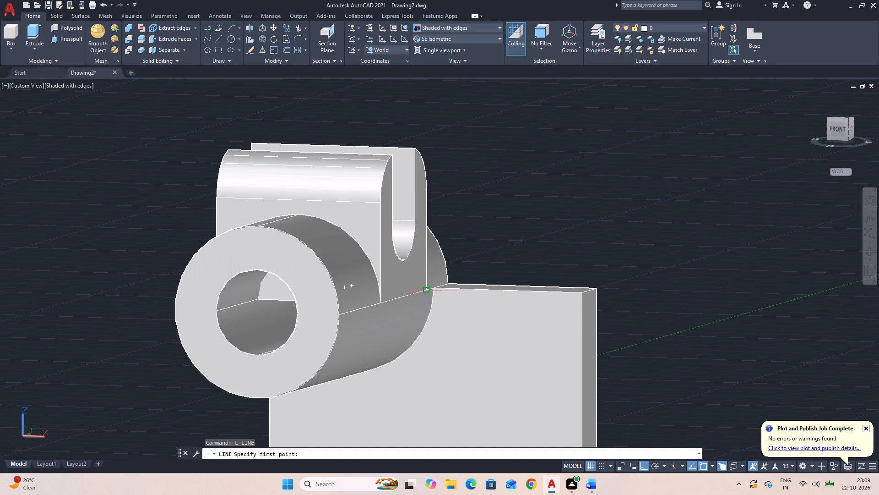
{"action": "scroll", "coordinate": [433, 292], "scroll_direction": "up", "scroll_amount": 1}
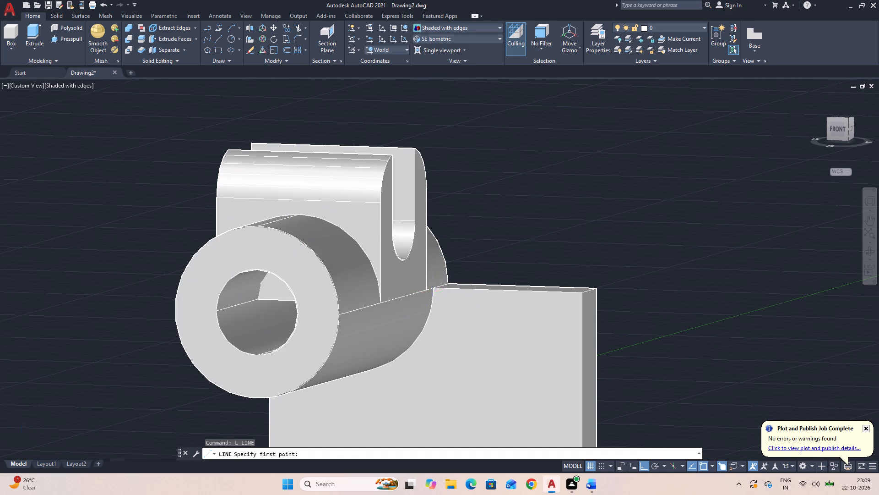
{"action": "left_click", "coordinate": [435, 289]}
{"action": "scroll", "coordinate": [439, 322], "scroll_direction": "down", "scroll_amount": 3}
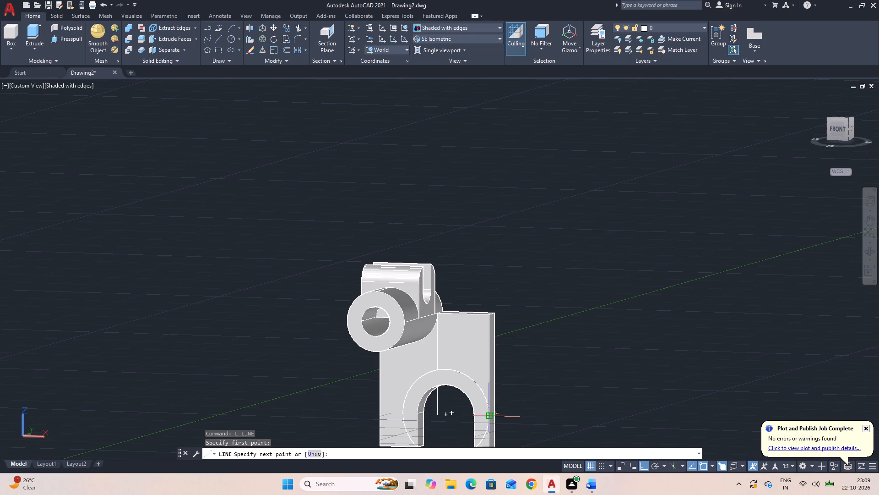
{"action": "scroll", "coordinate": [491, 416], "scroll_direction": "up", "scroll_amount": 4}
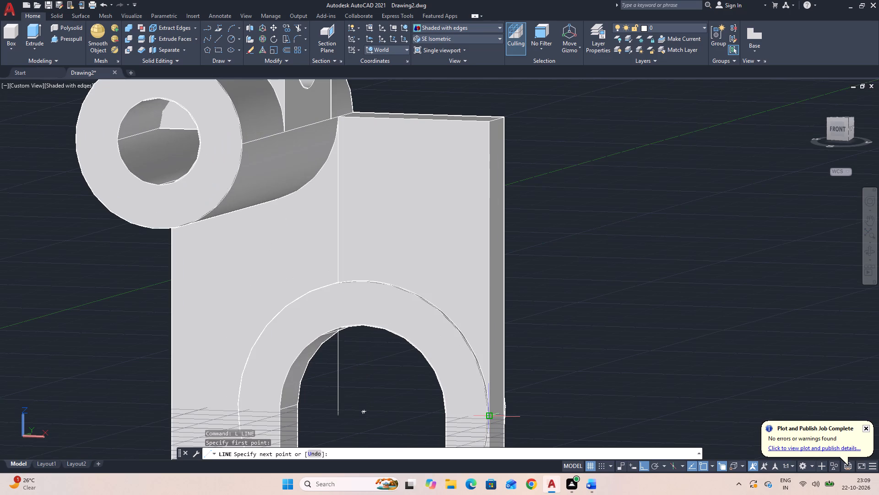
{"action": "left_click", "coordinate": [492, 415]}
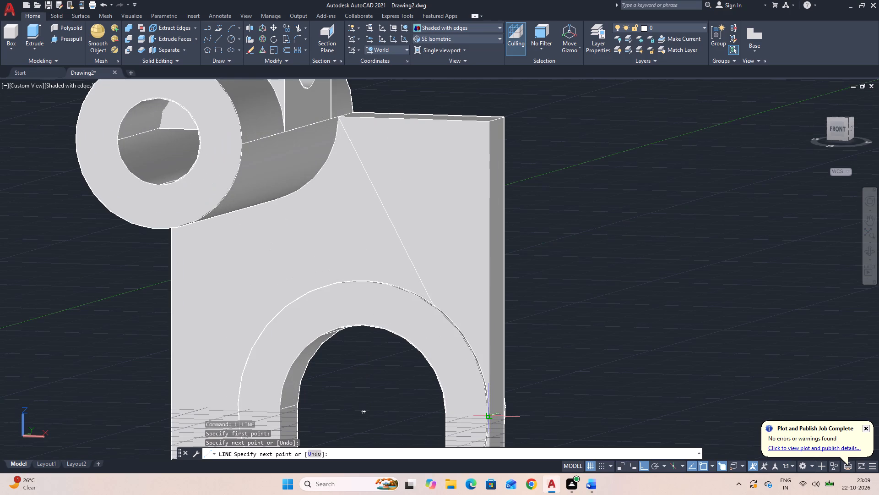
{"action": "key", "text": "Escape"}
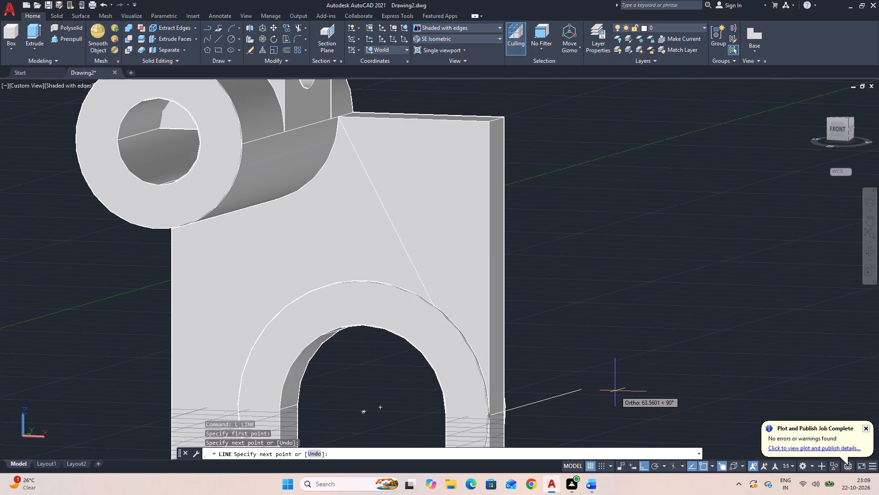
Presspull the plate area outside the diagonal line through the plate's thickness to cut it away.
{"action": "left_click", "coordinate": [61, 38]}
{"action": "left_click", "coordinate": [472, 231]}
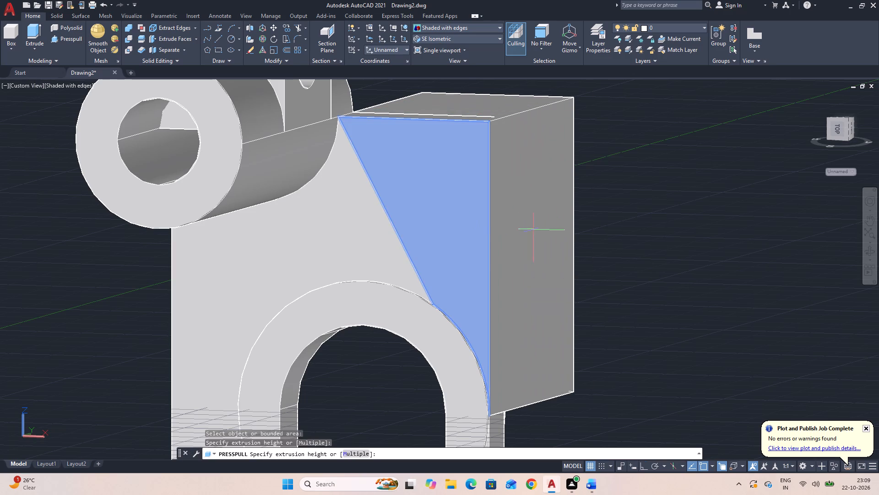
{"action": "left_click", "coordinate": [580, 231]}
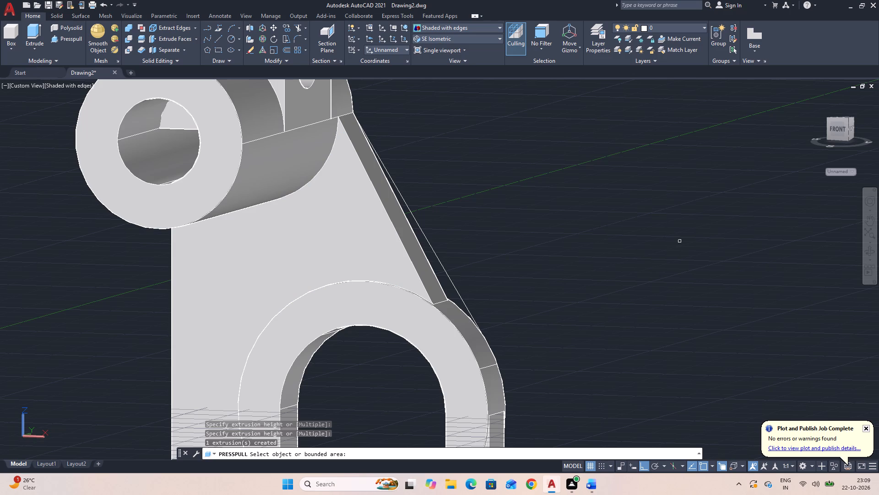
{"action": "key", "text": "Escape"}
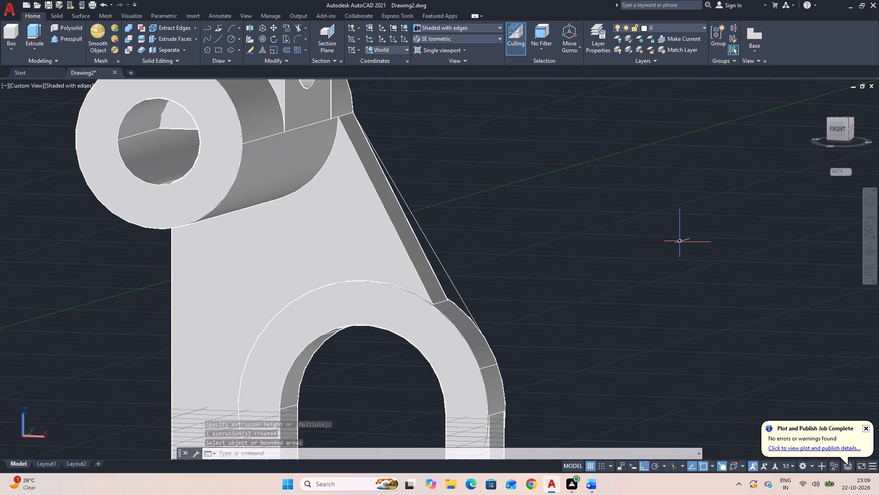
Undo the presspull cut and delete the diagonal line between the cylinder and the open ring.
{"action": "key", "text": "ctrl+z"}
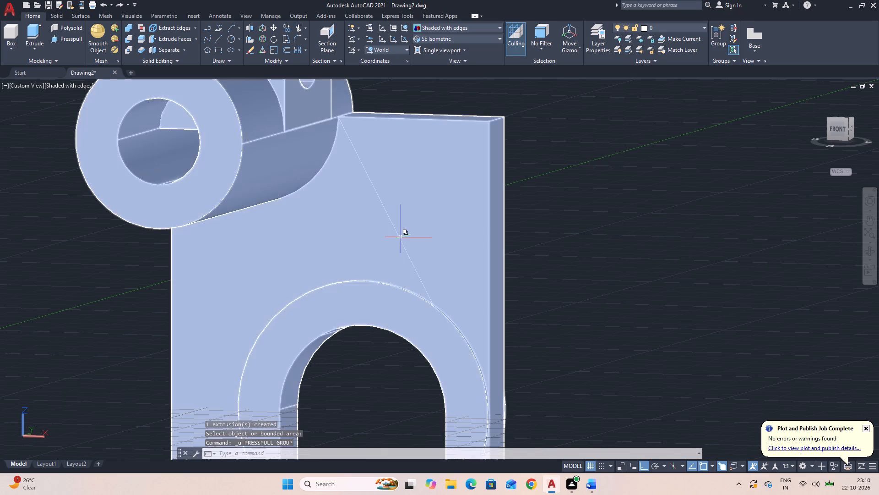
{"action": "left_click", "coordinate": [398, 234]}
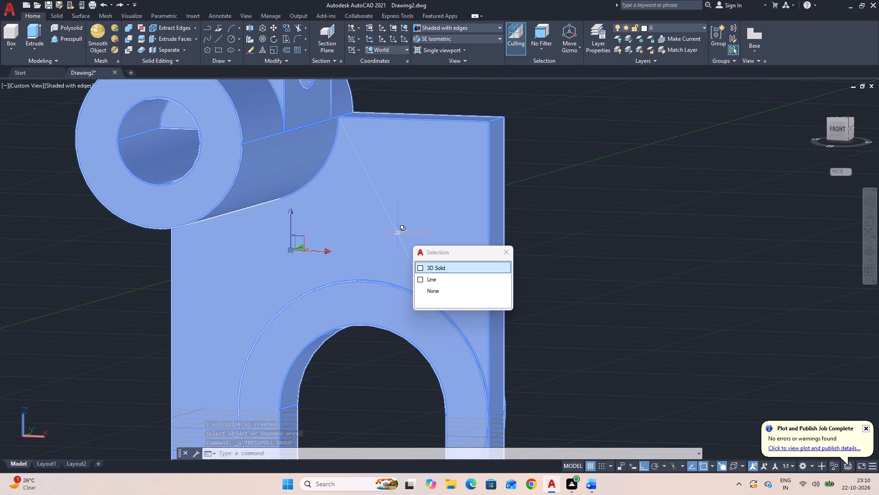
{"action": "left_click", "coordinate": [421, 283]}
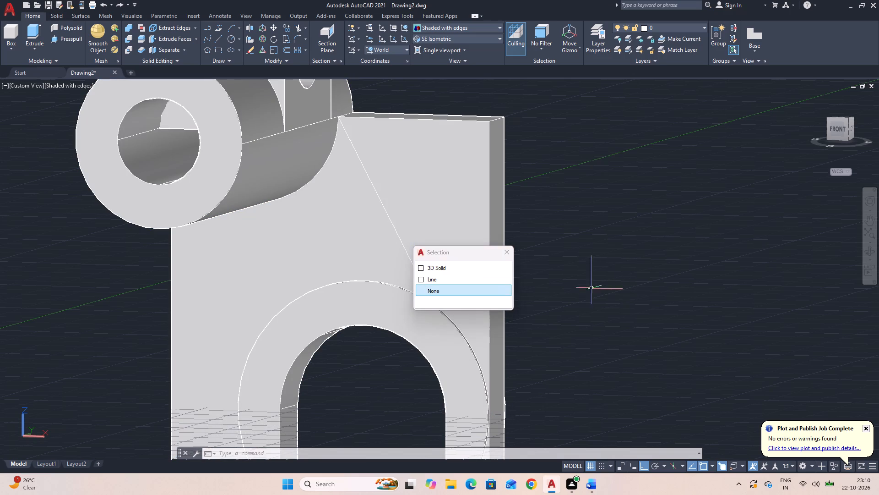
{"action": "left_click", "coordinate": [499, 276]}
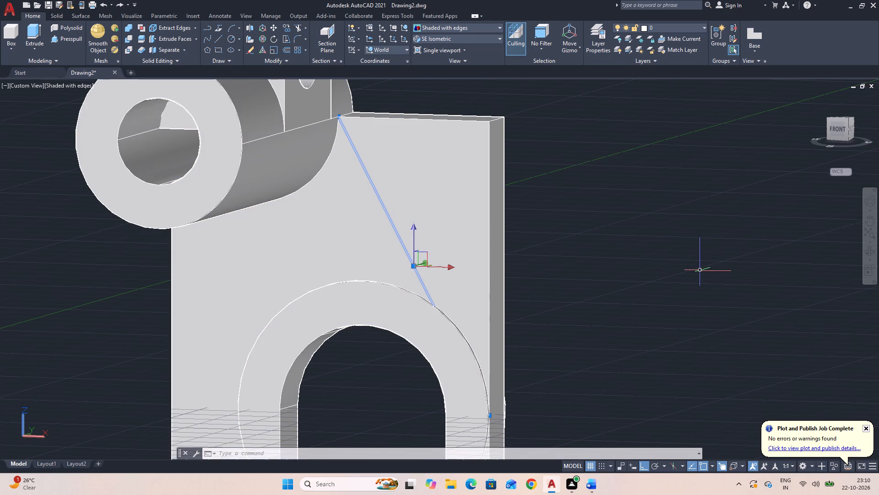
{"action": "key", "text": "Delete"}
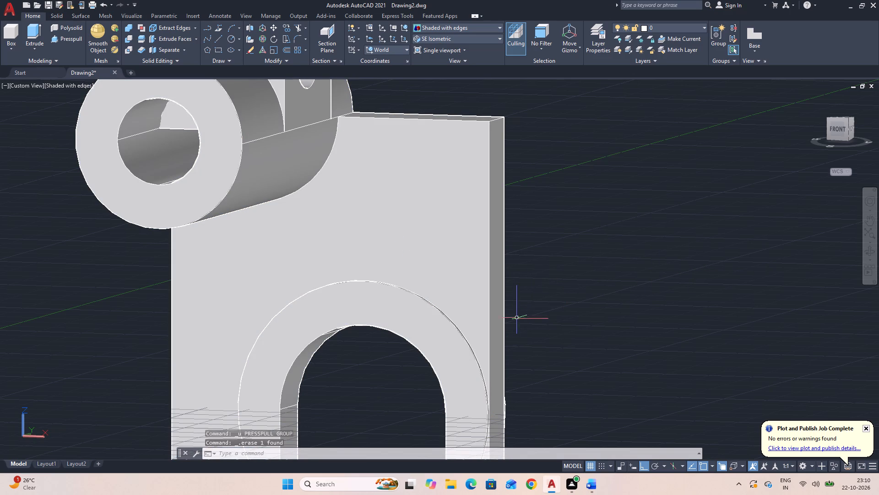
Draw a line from the plate's top front edge at the cylinder to the side quadrant of the open ring's outer circle.
{"action": "middle_click_drag", "start_coordinate": [576, 346], "coordinate": [583, 275]}
{"action": "scroll", "coordinate": [583, 274], "scroll_direction": "down", "scroll_amount": 1}
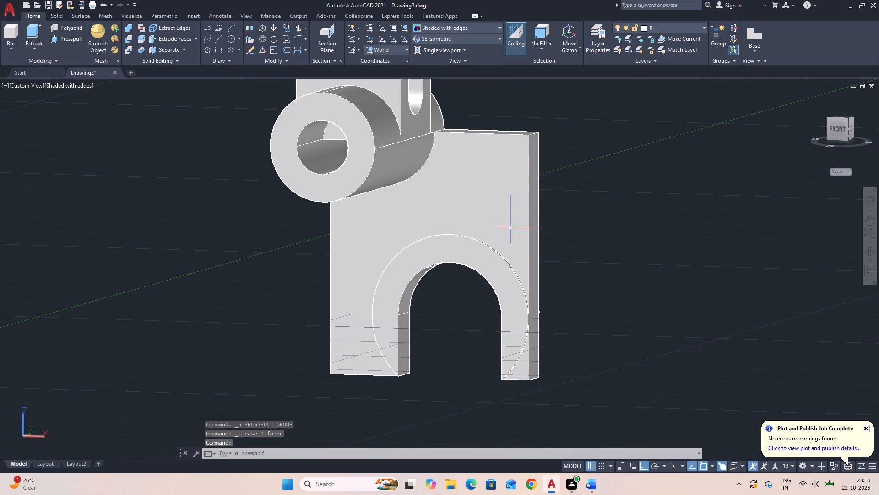
{"action": "left_click", "coordinate": [217, 35]}
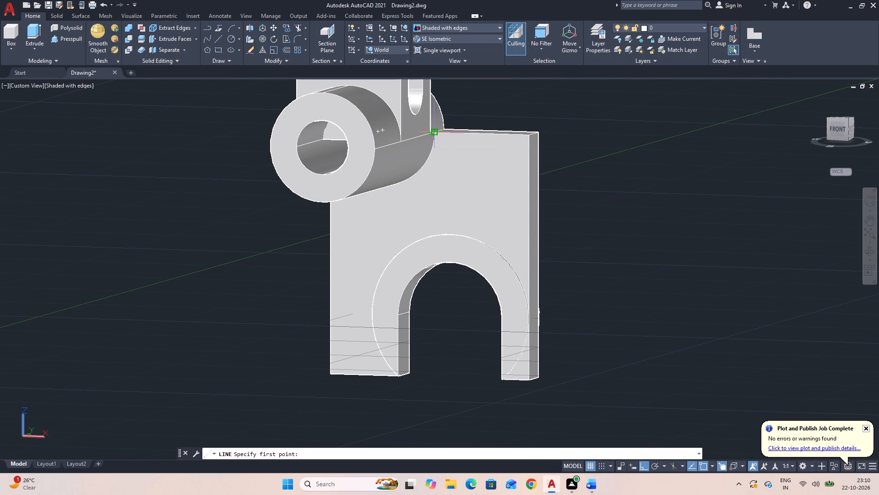
{"action": "left_click", "coordinate": [436, 134]}
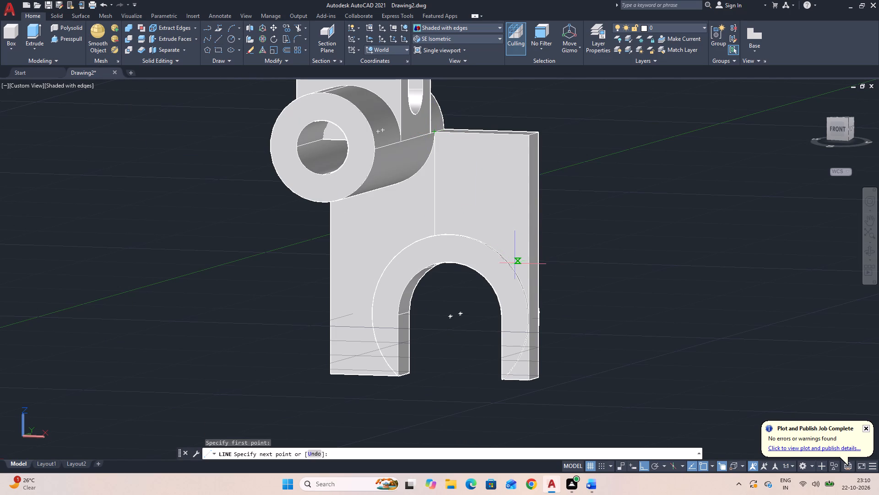
{"action": "left_click", "coordinate": [874, 253]}
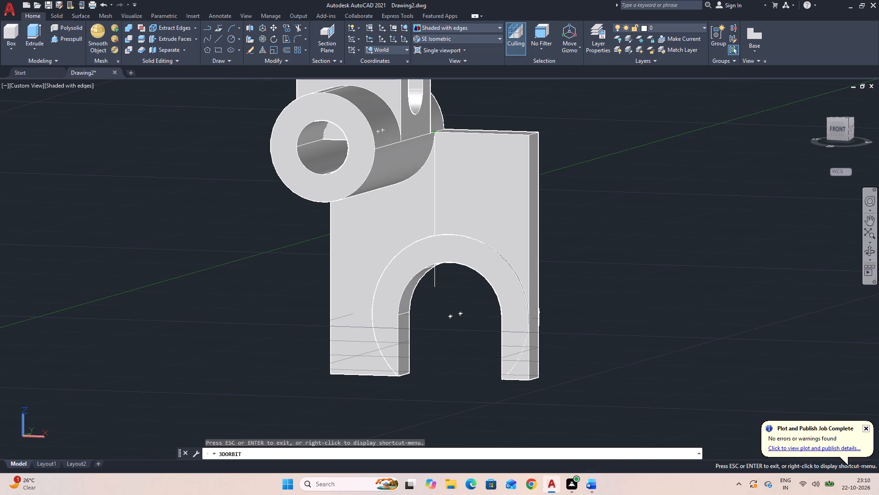
{"action": "left_click_drag", "start_coordinate": [771, 281], "coordinate": [716, 294]}
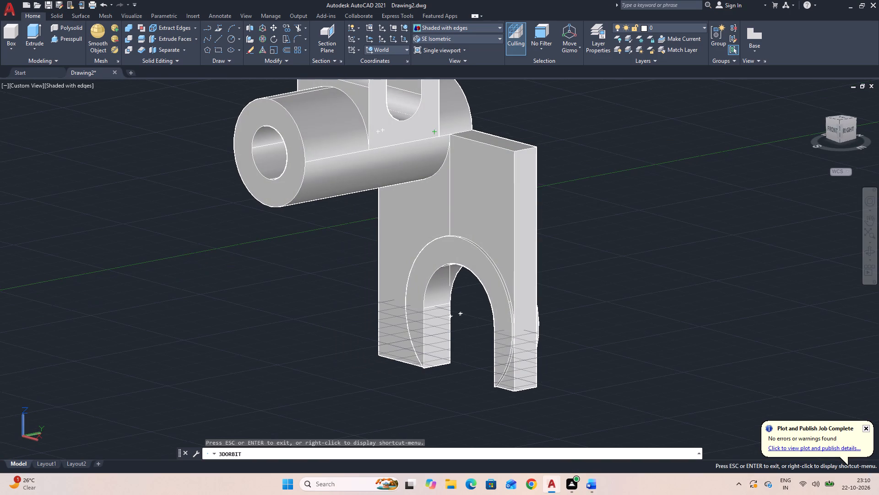
{"action": "key", "text": "Escape"}
{"action": "scroll", "coordinate": [517, 288], "scroll_direction": "up", "scroll_amount": 2}
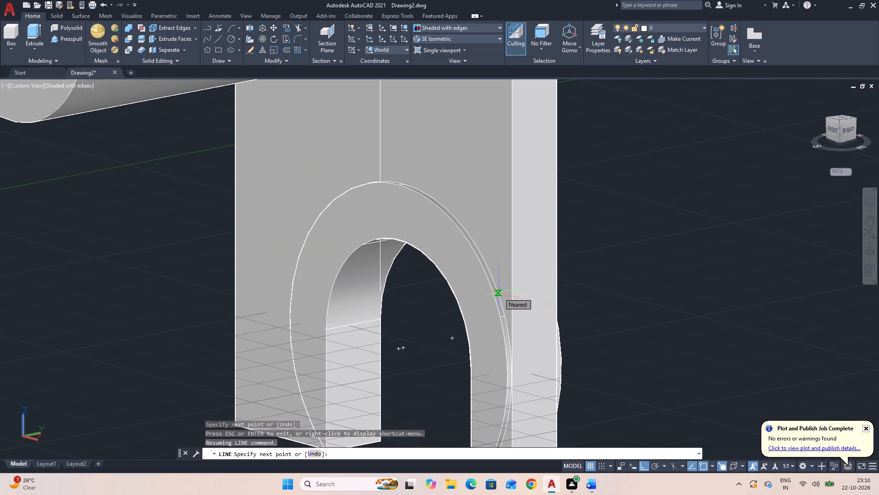
{"action": "right_click", "coordinate": [499, 293], "text": "shift"}
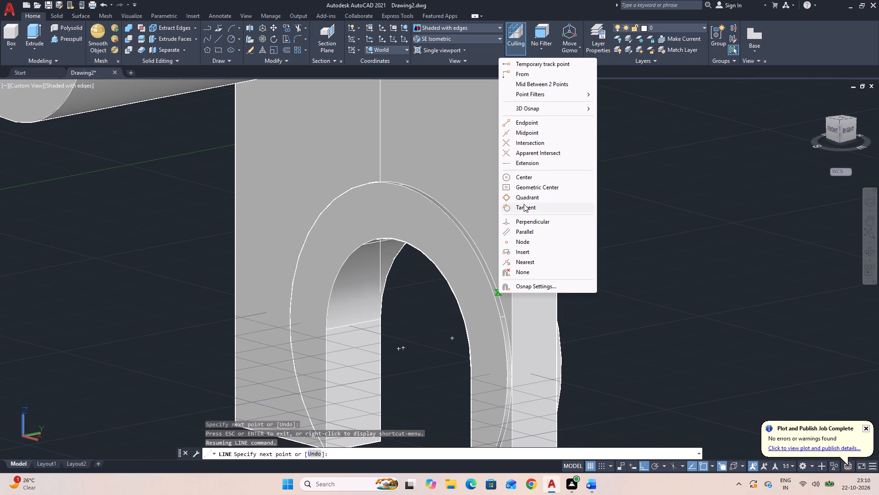
{"action": "left_click", "coordinate": [524, 204]}
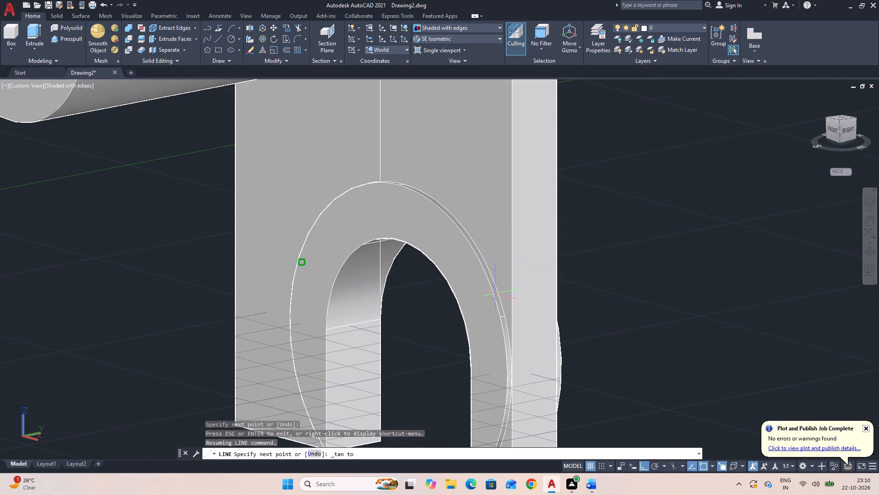
{"action": "scroll", "coordinate": [495, 295], "scroll_direction": "up", "scroll_amount": 4}
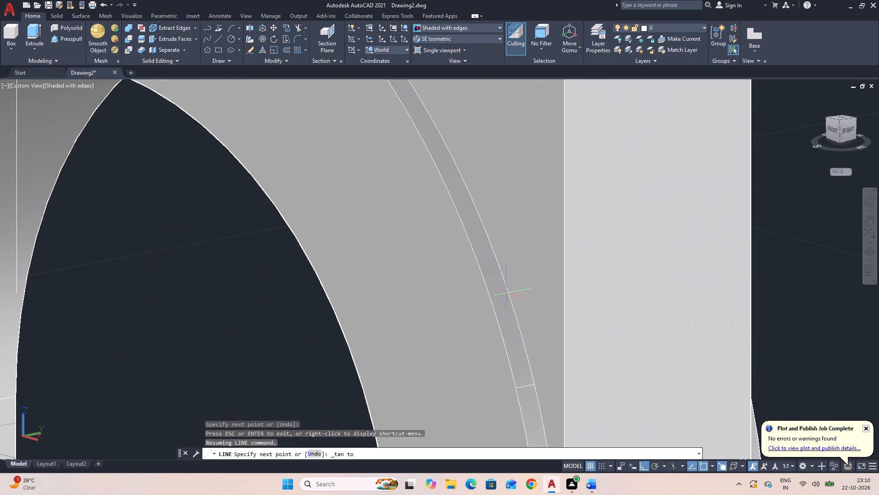
{"action": "scroll", "coordinate": [506, 293], "scroll_direction": "down", "scroll_amount": 3}
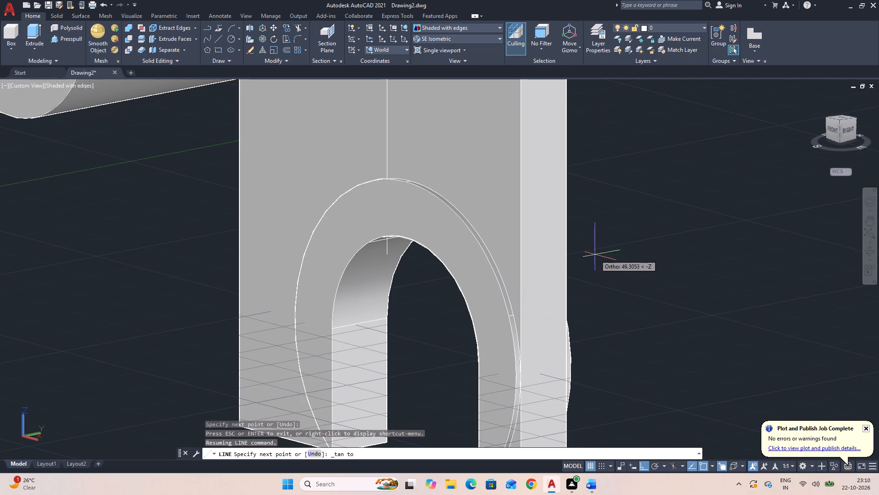
{"action": "right_click", "coordinate": [604, 243], "text": "shift"}
{"action": "left_click", "coordinate": [630, 146]}
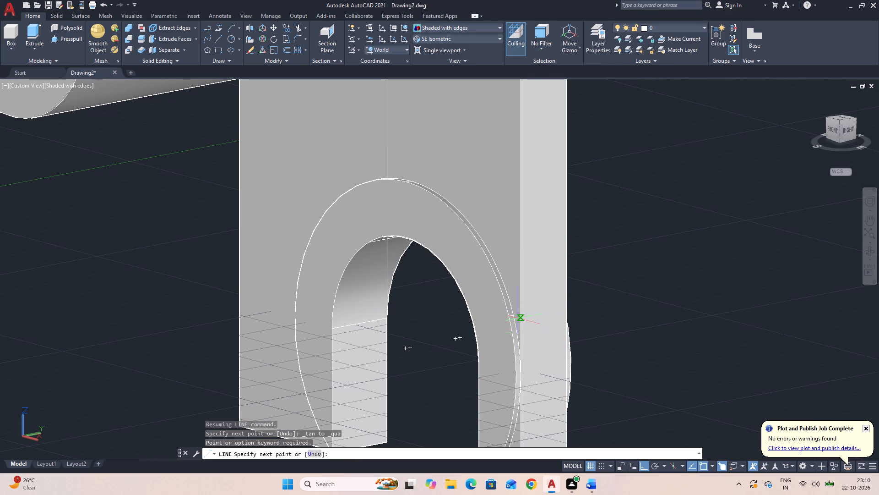
{"action": "right_click", "coordinate": [505, 244], "text": "shift"}
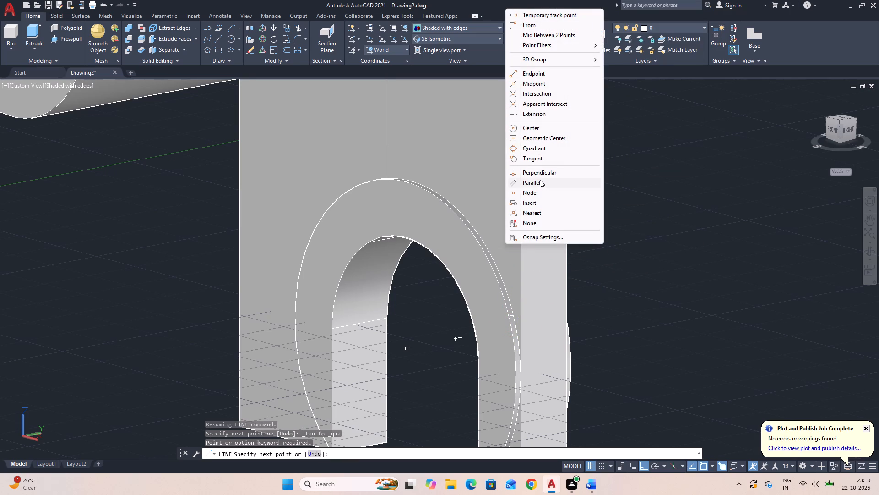
{"action": "left_click", "coordinate": [540, 151]}
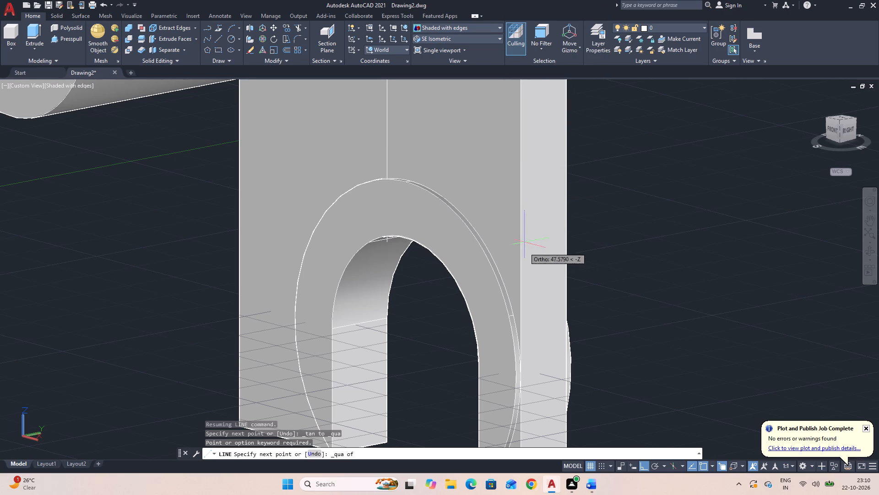
{"action": "left_click", "coordinate": [521, 379]}
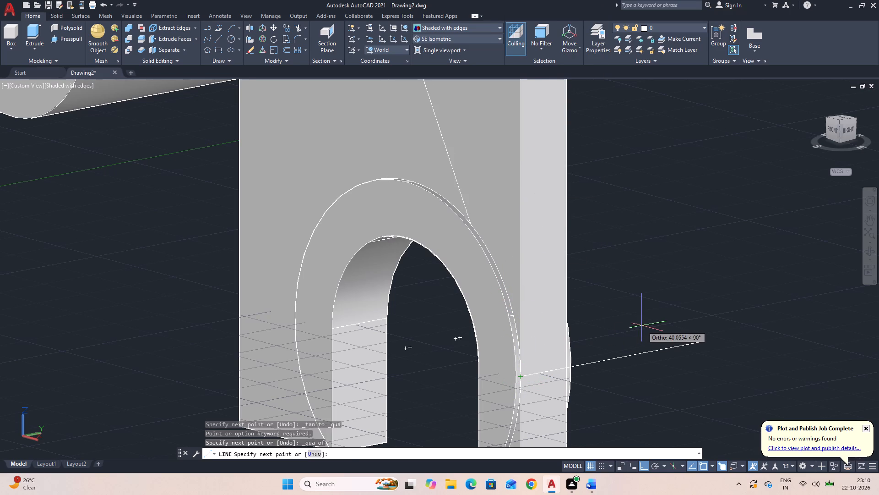
{"action": "key", "text": "Escape"}
Presspull the plate area outside the diagonal line through the plate to cut its slanted side down to the open ring.
{"action": "scroll", "coordinate": [562, 261], "scroll_direction": "down", "scroll_amount": 2}
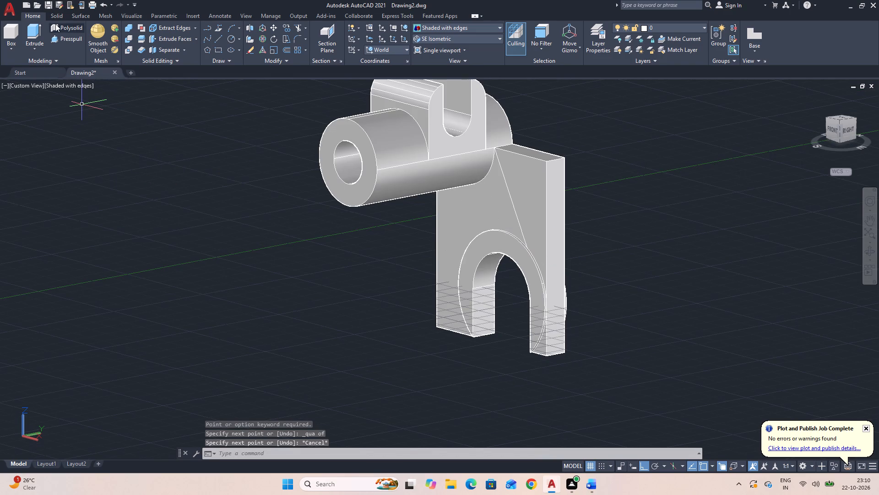
{"action": "left_click", "coordinate": [61, 38]}
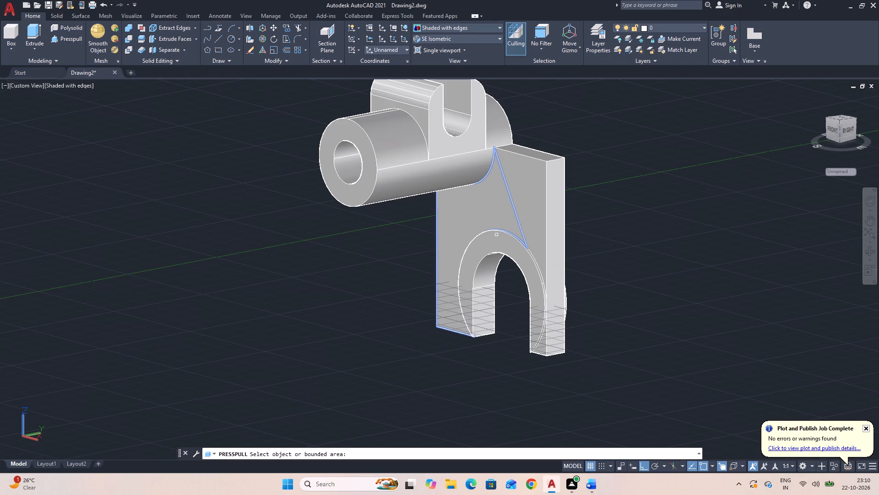
{"action": "left_click", "coordinate": [527, 219]}
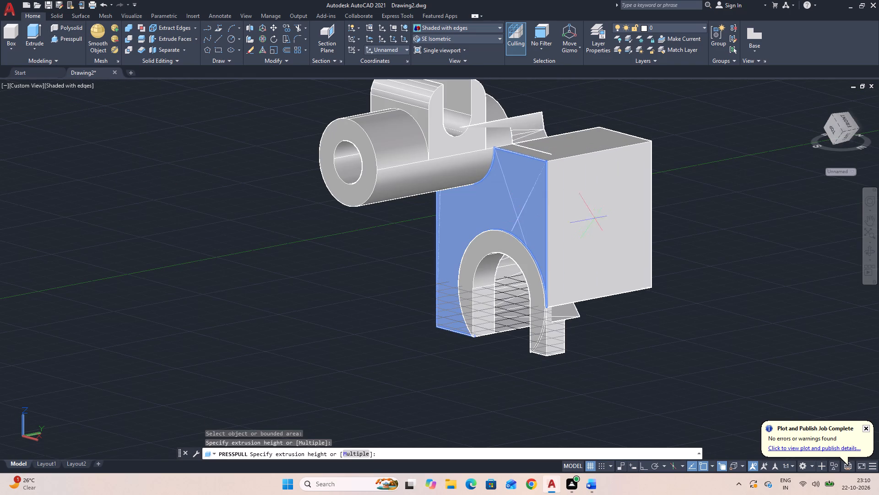
{"action": "key", "text": "Escape"}
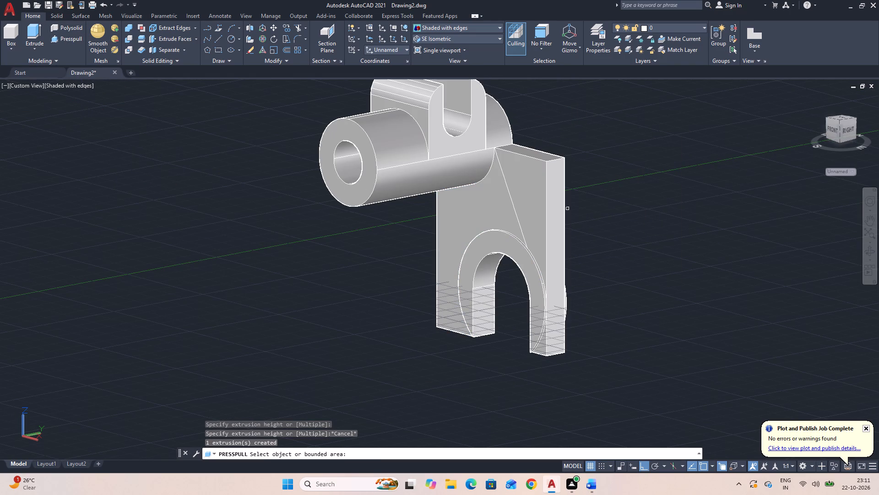
{"action": "left_click", "coordinate": [540, 205]}
{"action": "left_click", "coordinate": [743, 204]}
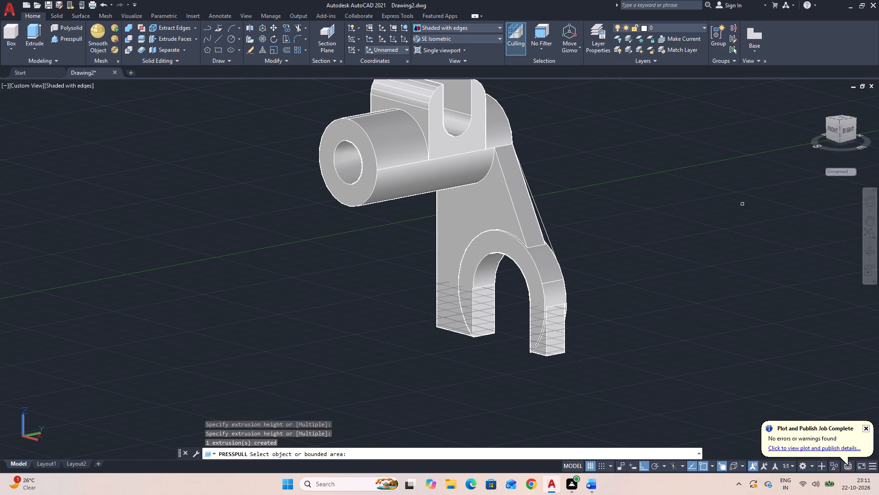
Undo the presspull cut that slanted the plate's side between the cylinder and the open ring.
{"action": "left_click", "coordinate": [870, 247]}
{"action": "left_click_drag", "start_coordinate": [648, 249], "coordinate": [728, 243]}
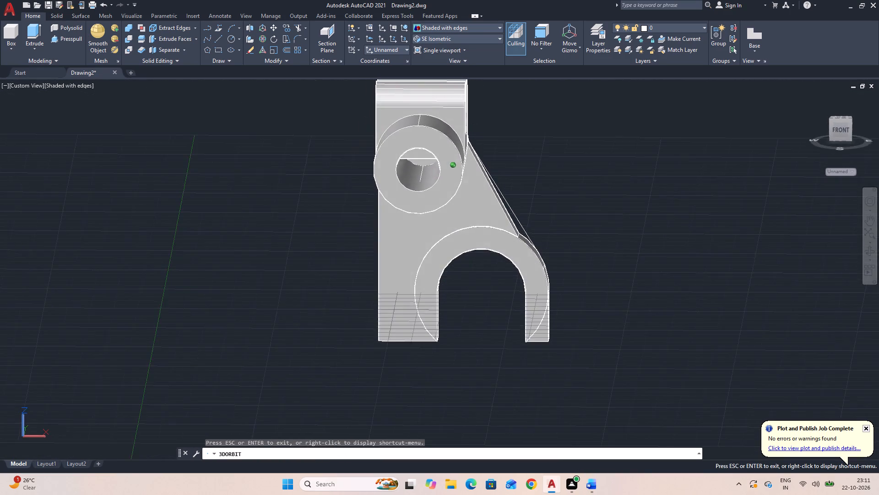
{"action": "left_click_drag", "start_coordinate": [728, 243], "coordinate": [619, 257]}
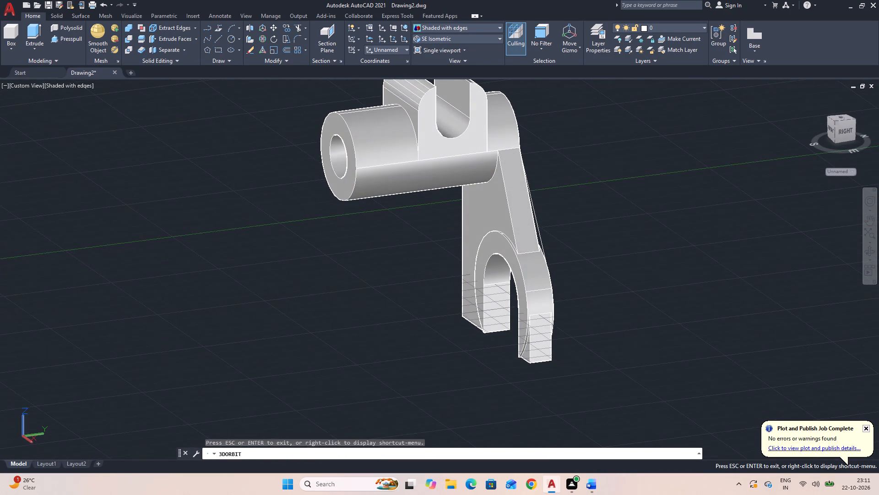
{"action": "key", "text": "Escape"}
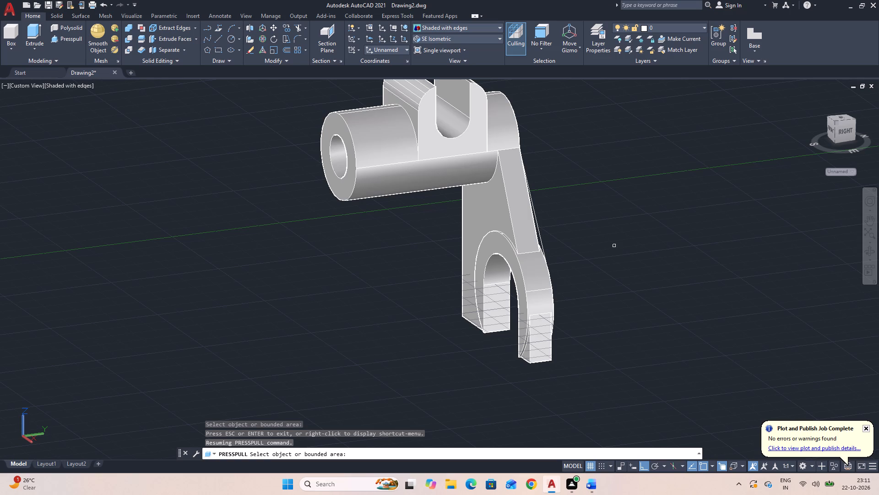
{"action": "key", "text": "ctrl+z"}
{"action": "key", "text": "ctrl+z"}
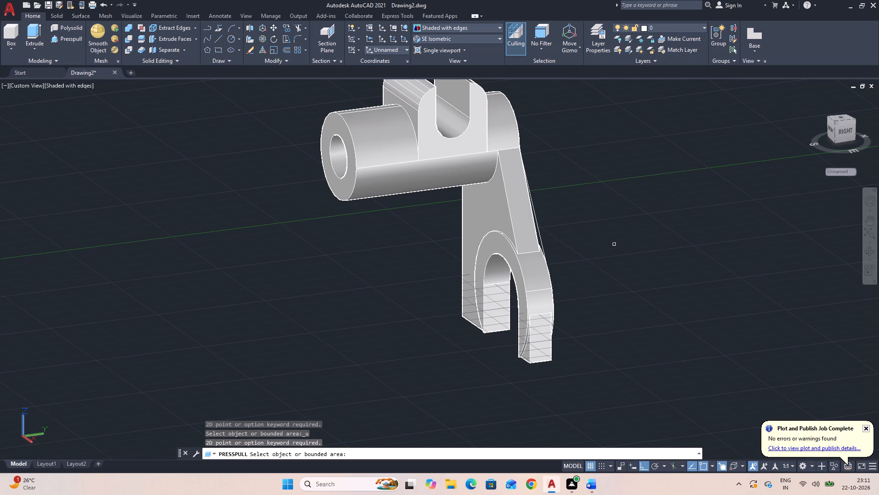
{"action": "key", "text": "Escape"}
{"action": "key", "text": "ctrl+z"}
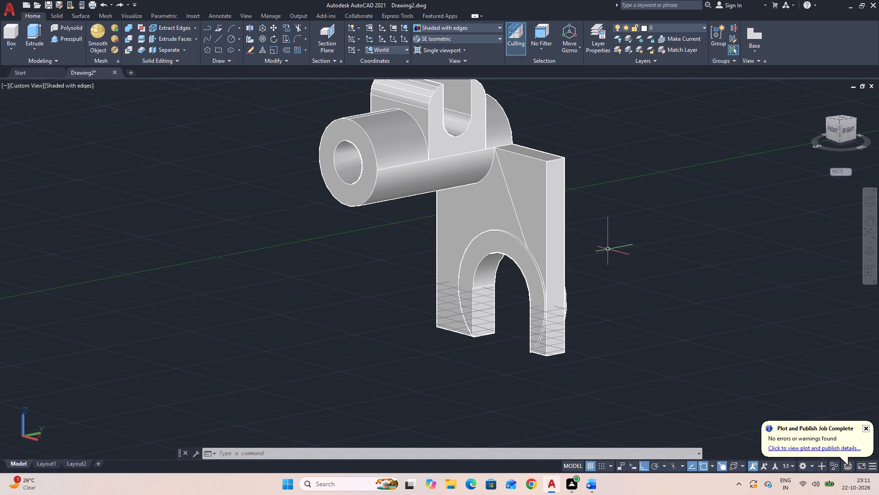
Examine the plate, the open ring's raised rims and the points where the diagonal lines meet the ring, from back, sides and front.
{"action": "left_click", "coordinate": [871, 250]}
{"action": "left_click_drag", "start_coordinate": [780, 299], "coordinate": [597, 300]}
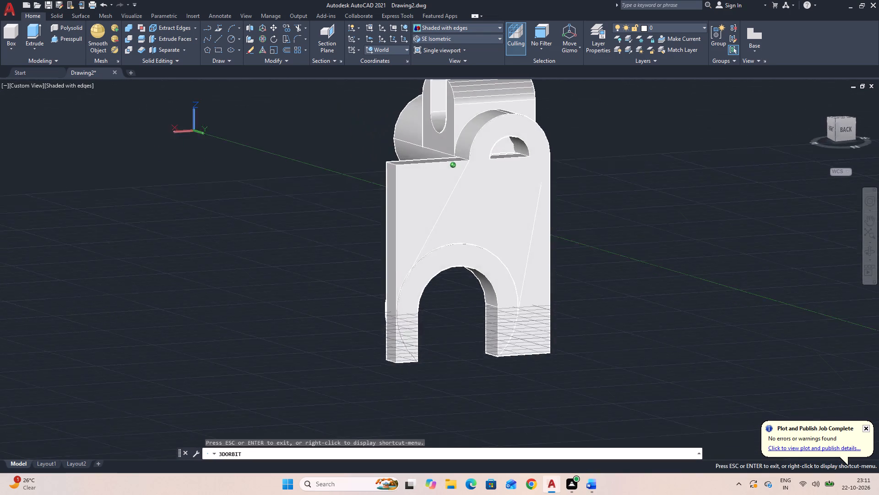
{"action": "left_click_drag", "start_coordinate": [597, 300], "coordinate": [606, 351]}
{"action": "scroll", "coordinate": [426, 310], "scroll_direction": "up", "scroll_amount": 2}
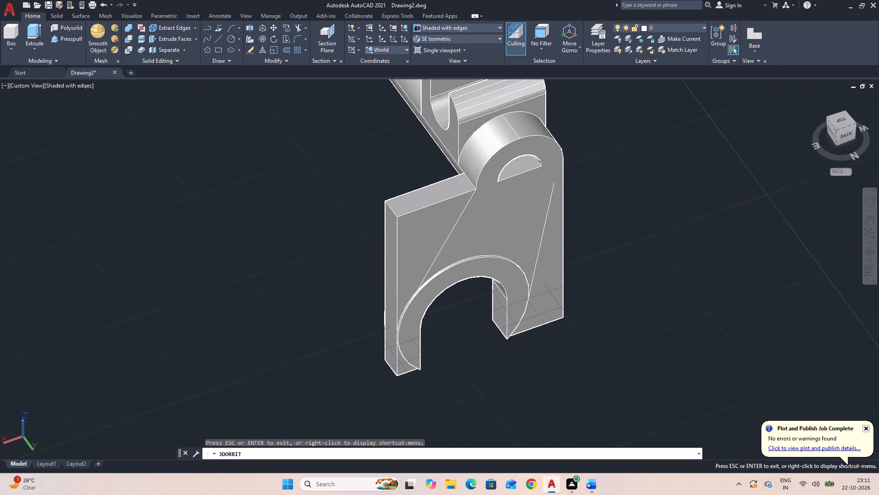
{"action": "scroll", "coordinate": [426, 310], "scroll_direction": "up", "scroll_amount": 17}
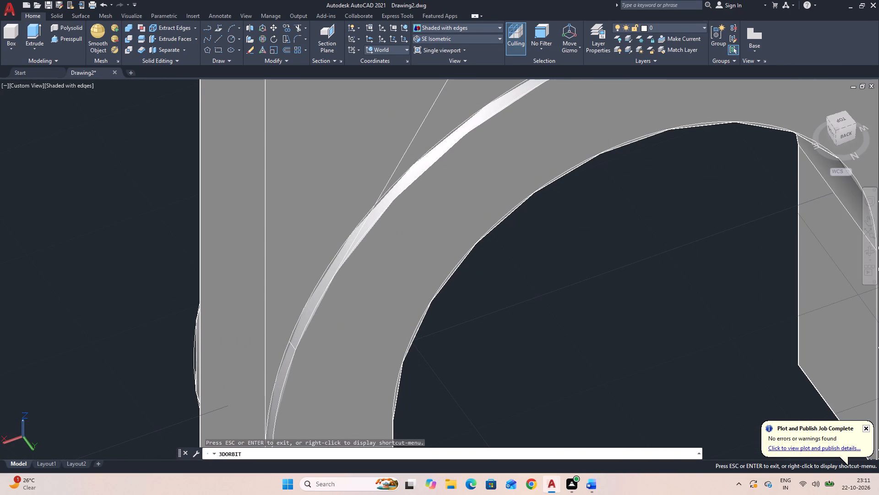
{"action": "scroll", "coordinate": [381, 226], "scroll_direction": "down", "scroll_amount": 1}
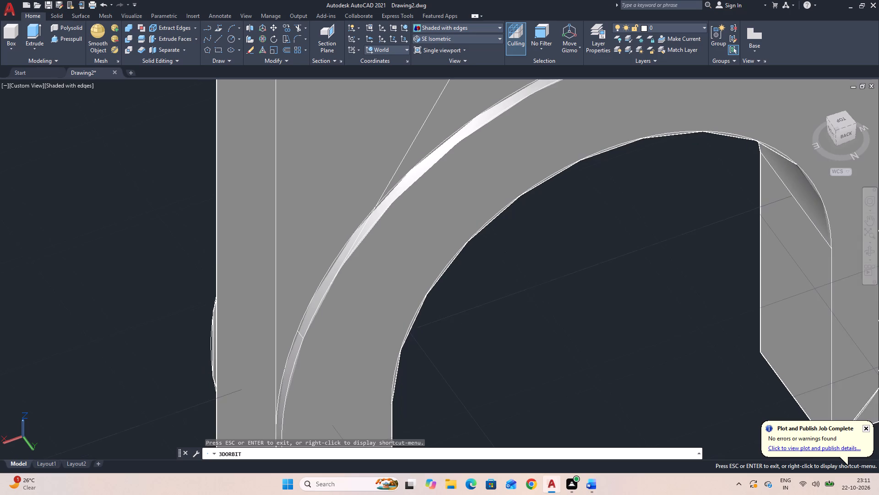
{"action": "scroll", "coordinate": [385, 231], "scroll_direction": "down", "scroll_amount": 6}
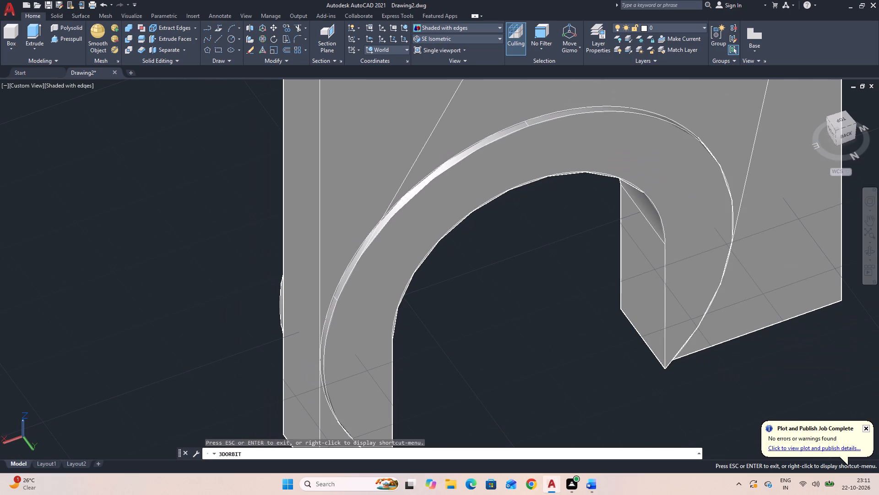
{"action": "left_click_drag", "start_coordinate": [622, 377], "coordinate": [673, 360]}
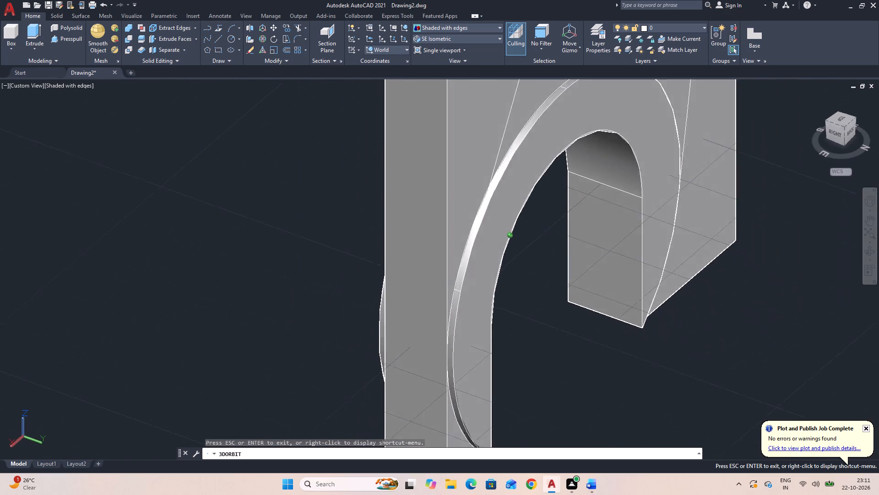
{"action": "left_click_drag", "start_coordinate": [673, 360], "coordinate": [689, 383]}
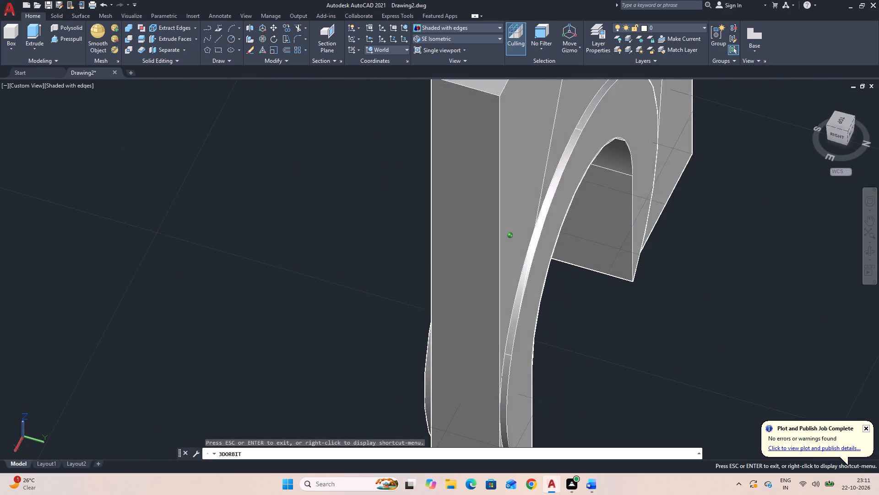
{"action": "left_click_drag", "start_coordinate": [689, 383], "coordinate": [671, 370]}
{"action": "left_click_drag", "start_coordinate": [627, 368], "coordinate": [607, 319]}
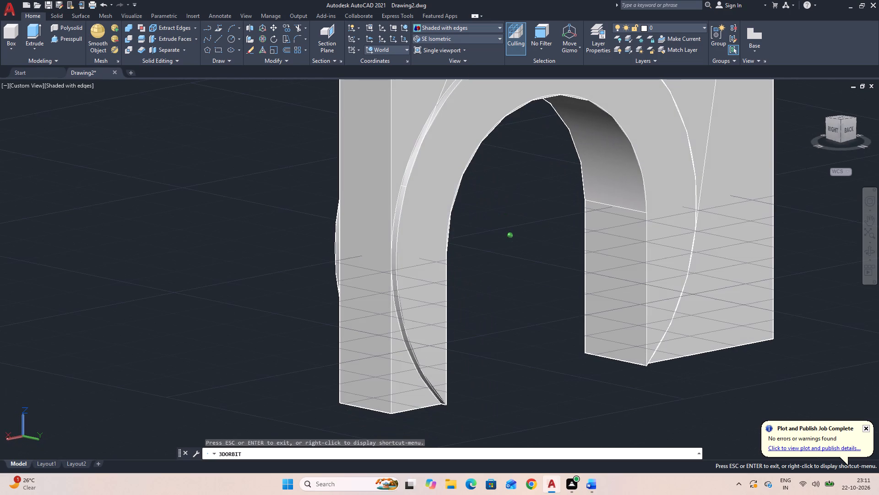
{"action": "left_click_drag", "start_coordinate": [607, 319], "coordinate": [470, 313]}
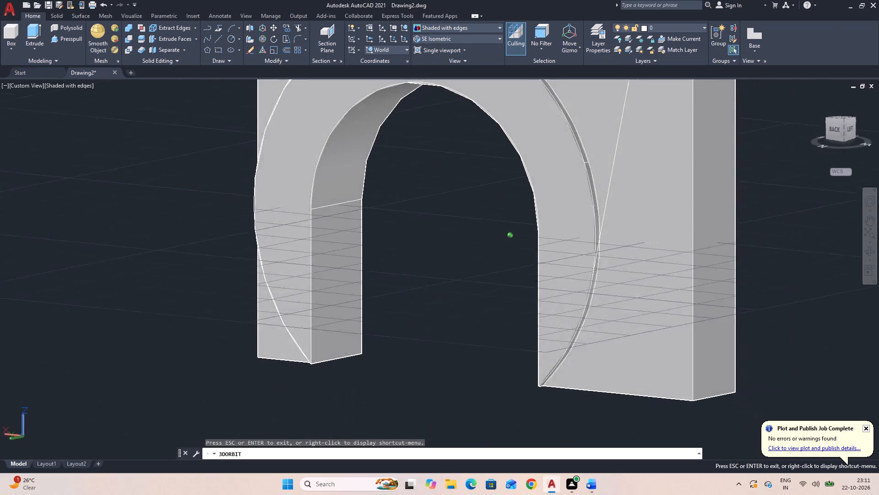
{"action": "left_click_drag", "start_coordinate": [470, 313], "coordinate": [388, 317]}
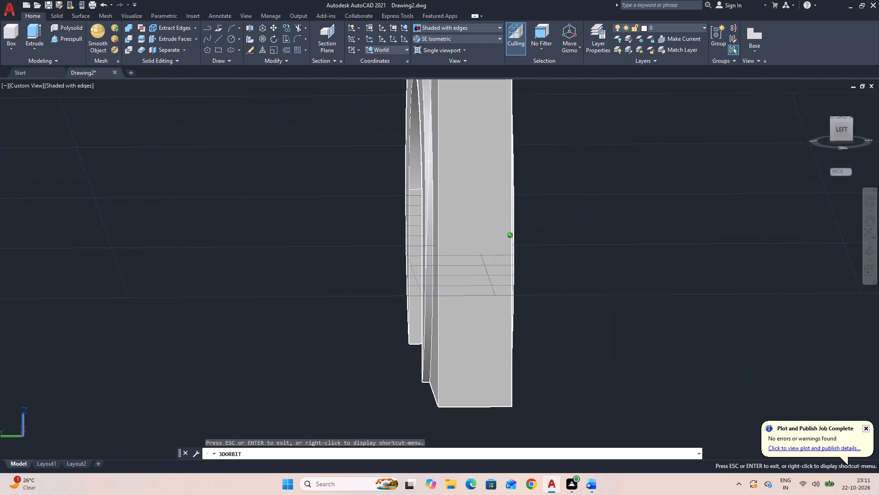
{"action": "left_click_drag", "start_coordinate": [388, 317], "coordinate": [381, 358]}
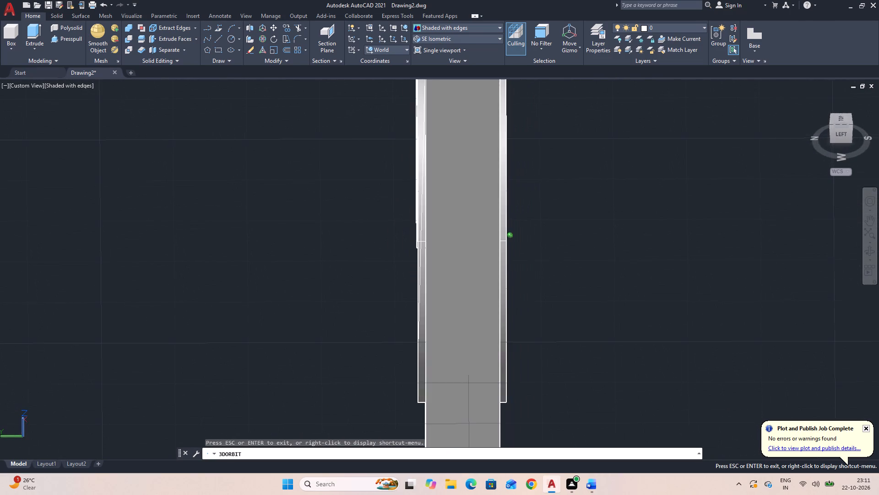
{"action": "left_click_drag", "start_coordinate": [381, 358], "coordinate": [699, 380]}
{"action": "left_click_drag", "start_coordinate": [678, 382], "coordinate": [644, 352]}
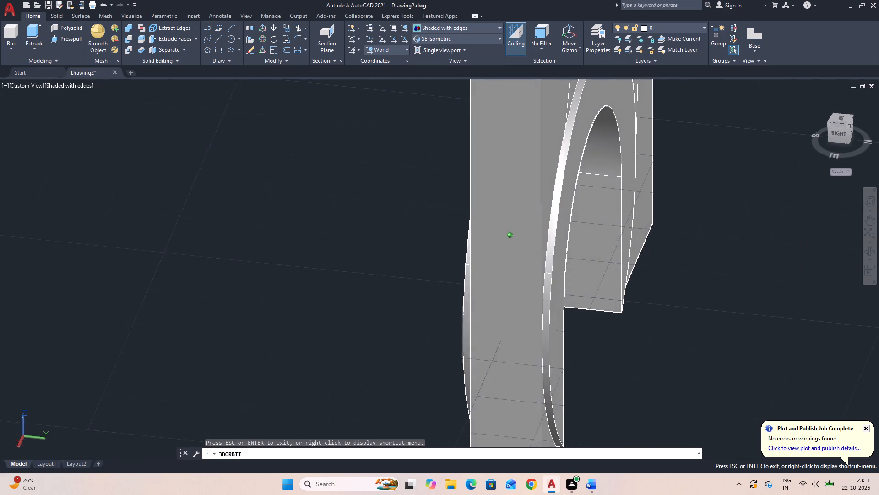
{"action": "left_click_drag", "start_coordinate": [644, 352], "coordinate": [617, 356]}
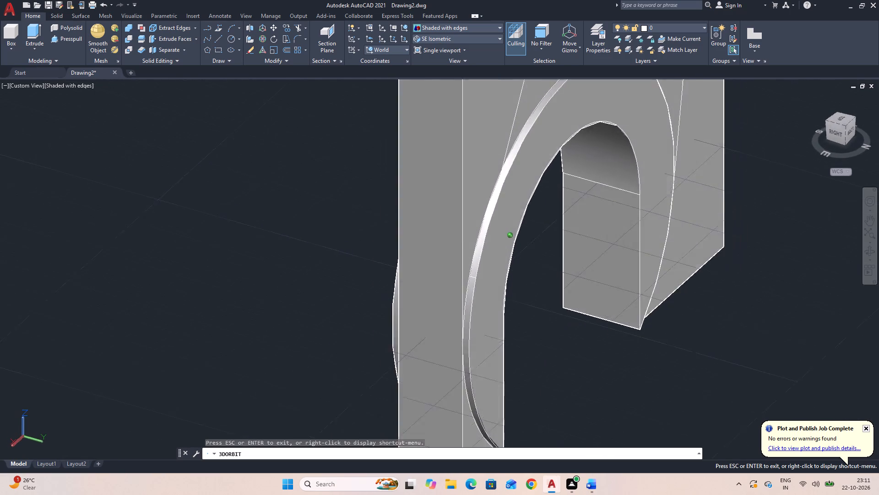
{"action": "left_click_drag", "start_coordinate": [617, 356], "coordinate": [657, 373]}
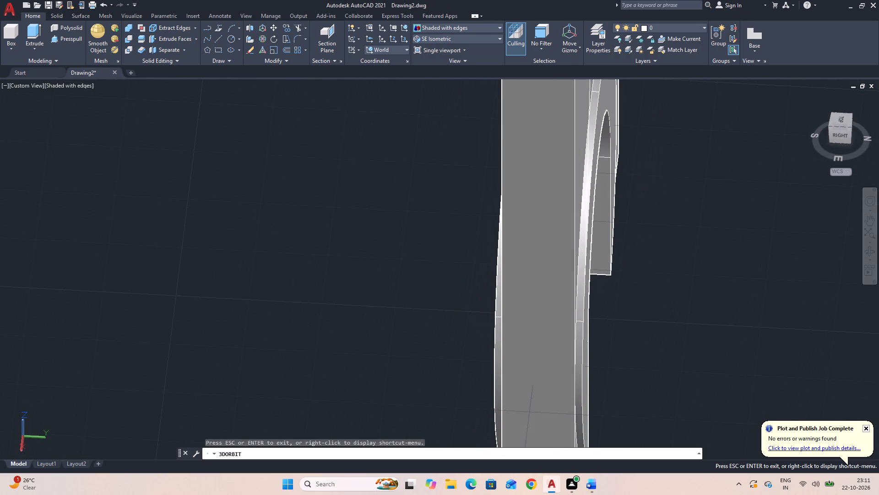
{"action": "scroll", "coordinate": [662, 371], "scroll_direction": "down", "scroll_amount": 3}
{"action": "left_click_drag", "start_coordinate": [692, 326], "coordinate": [789, 327]}
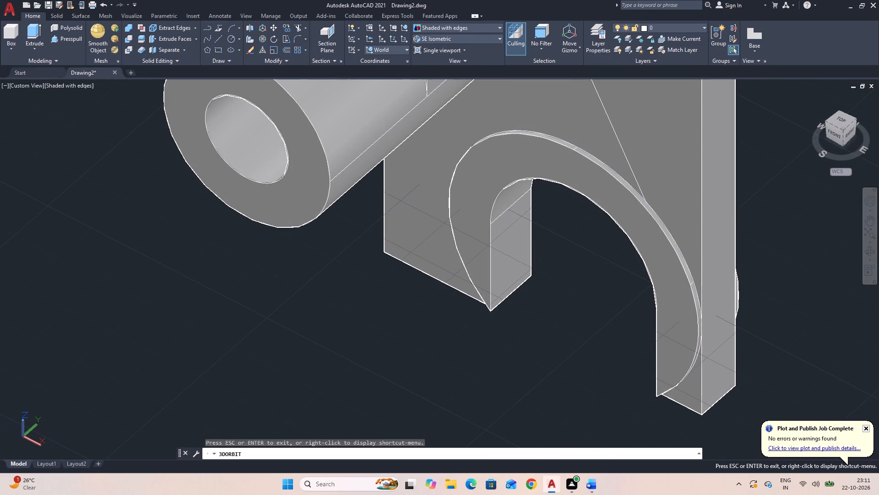
{"action": "left_click", "coordinate": [610, 361]}
{"action": "left_click_drag", "start_coordinate": [623, 358], "coordinate": [425, 337]}
{"action": "scroll", "coordinate": [632, 331], "scroll_direction": "down", "scroll_amount": 5}
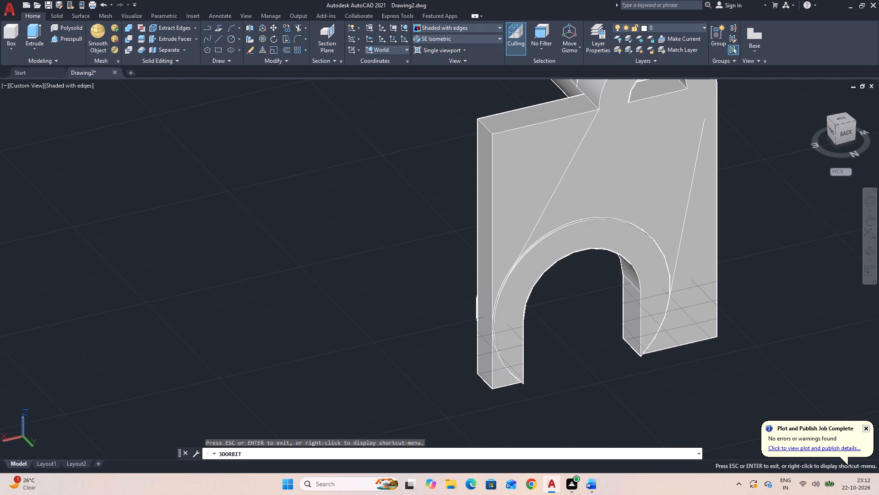
{"action": "middle_click_drag", "start_coordinate": [752, 327], "coordinate": [613, 377]}
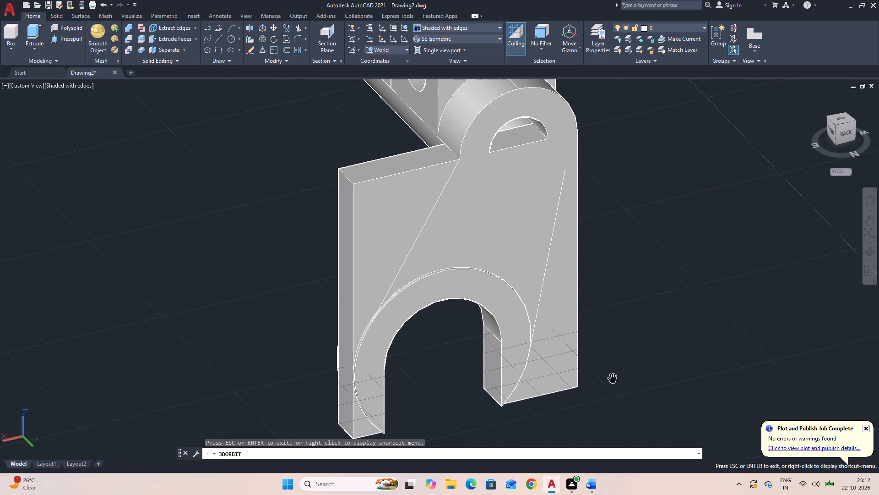
{"action": "key", "text": "Escape"}
Delete the two diagonal lines on the plate's back face between the cylinder and the open ring.
{"action": "left_click", "coordinate": [547, 272]}
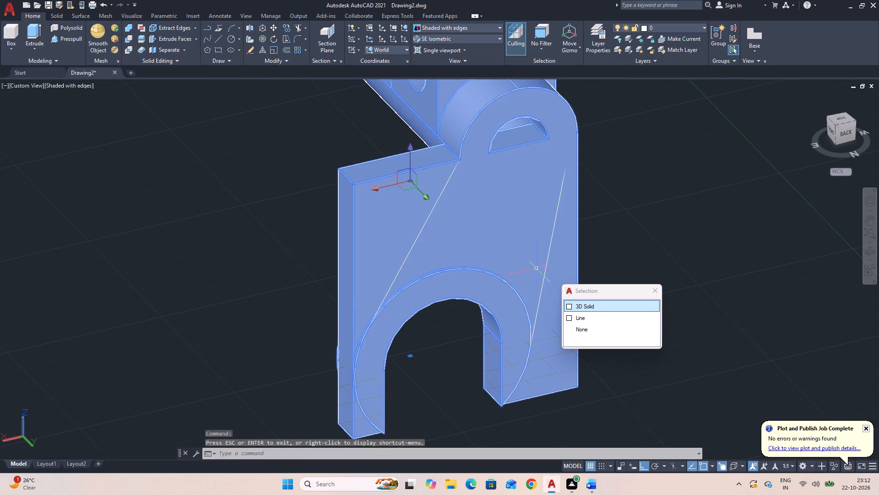
{"action": "left_click", "coordinate": [594, 315]}
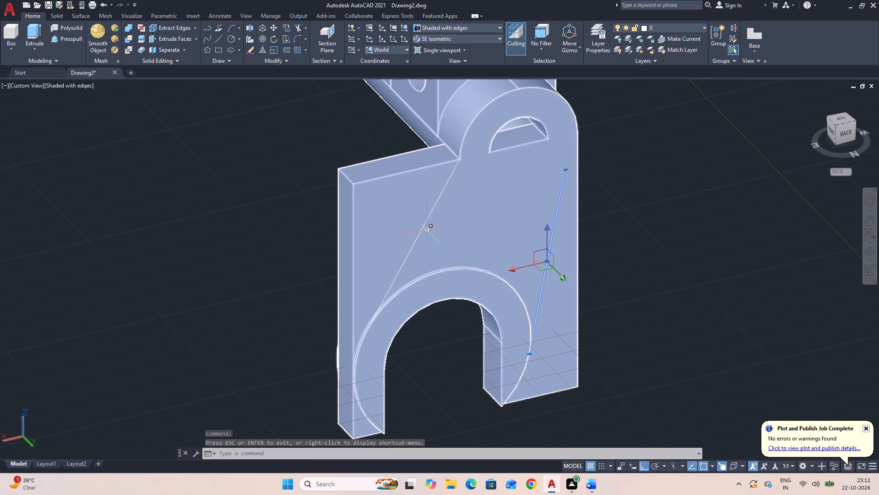
{"action": "left_click", "coordinate": [424, 227]}
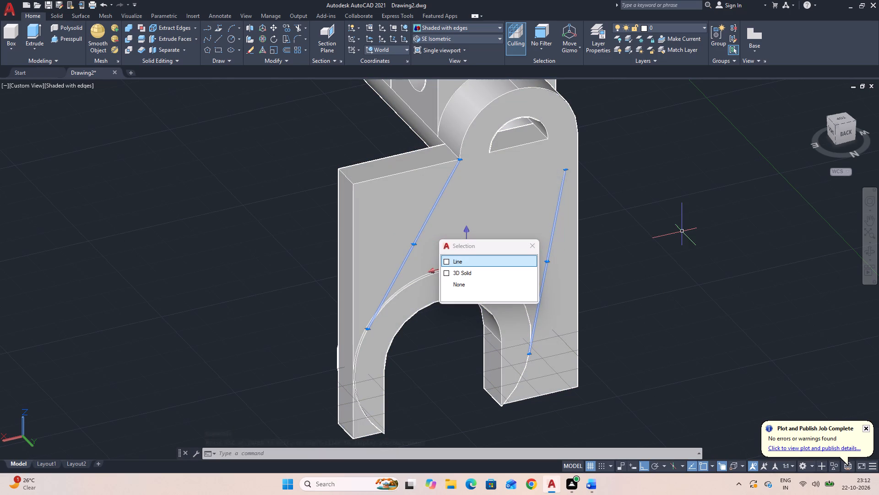
{"action": "key", "text": "Delete"}
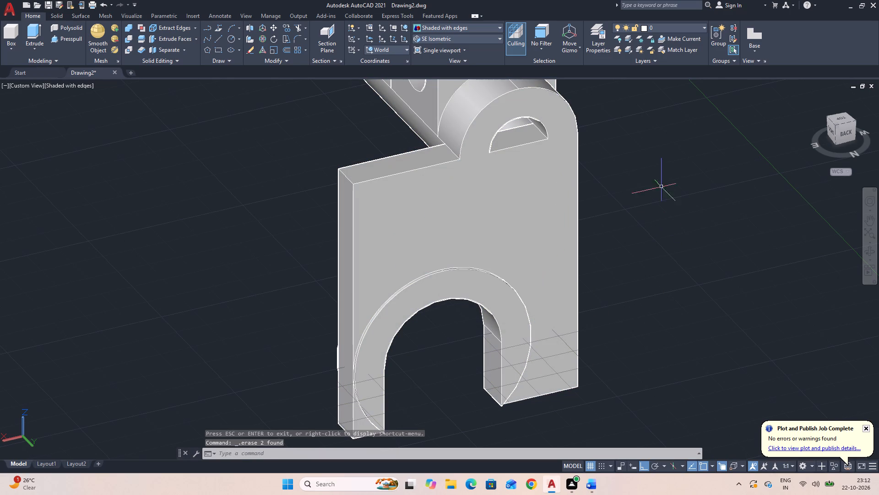
Presspull the half-round area inside the cylinder's bore out past the plate's back face to clear the bore's upper half.
{"action": "left_click", "coordinate": [871, 252]}
{"action": "left_click_drag", "start_coordinate": [650, 296], "coordinate": [795, 296]}
{"action": "left_click_drag", "start_coordinate": [590, 298], "coordinate": [696, 247]}
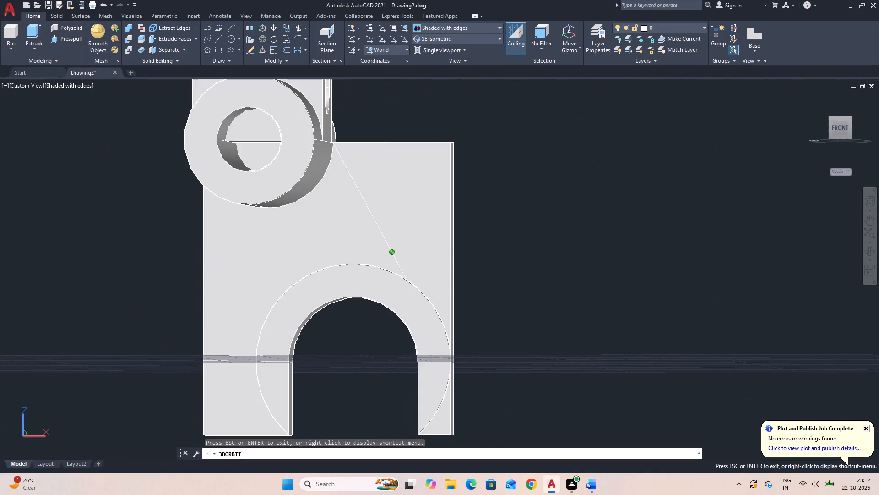
{"action": "left_click_drag", "start_coordinate": [696, 247], "coordinate": [715, 267]}
{"action": "key", "text": "Escape"}
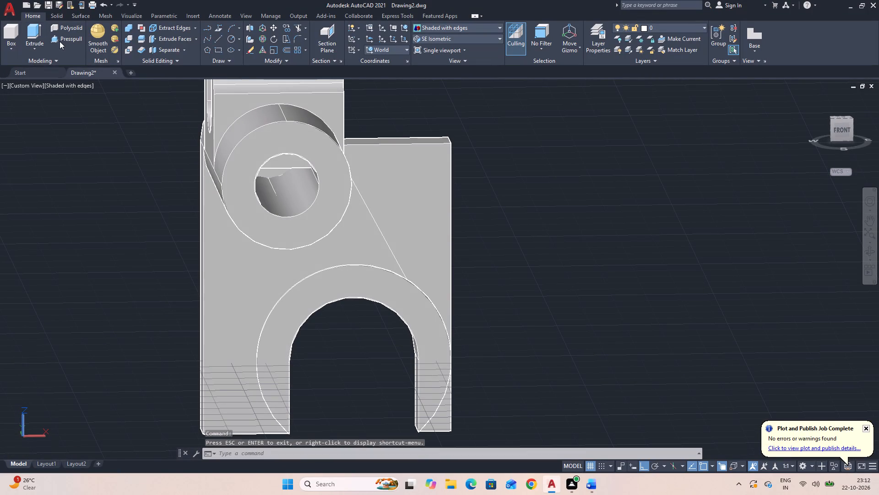
{"action": "left_click", "coordinate": [61, 38]}
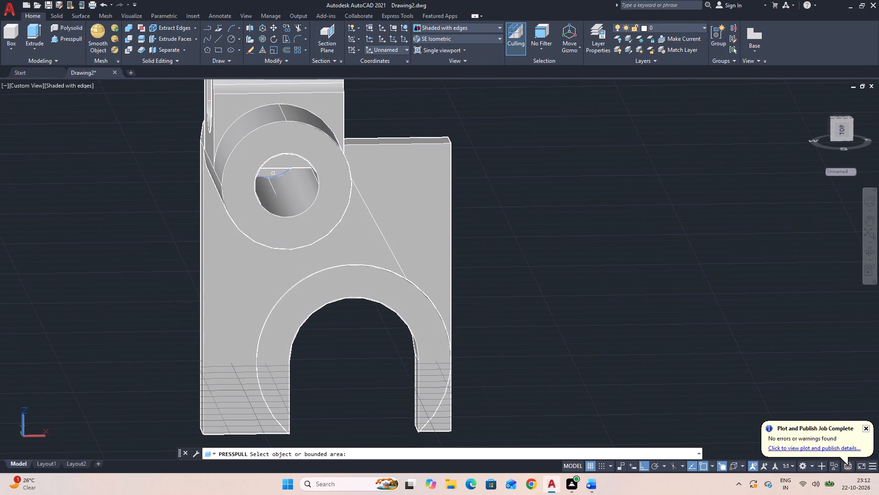
{"action": "scroll", "coordinate": [284, 161], "scroll_direction": "up", "scroll_amount": 3}
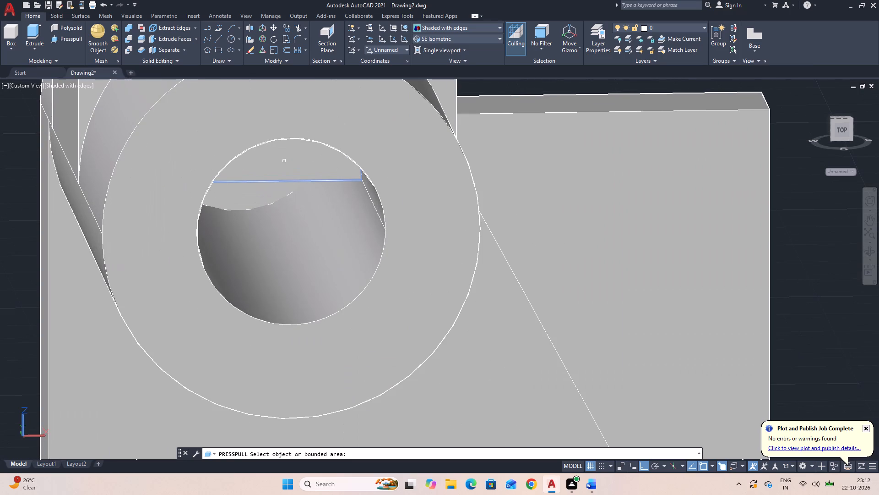
{"action": "left_click", "coordinate": [285, 161]}
{"action": "scroll", "coordinate": [285, 163], "scroll_direction": "down", "scroll_amount": 3}
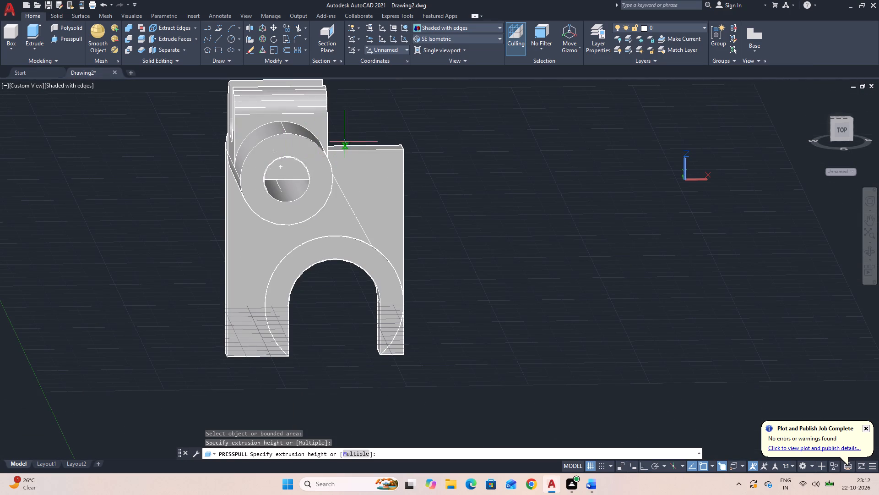
{"action": "left_click", "coordinate": [869, 253]}
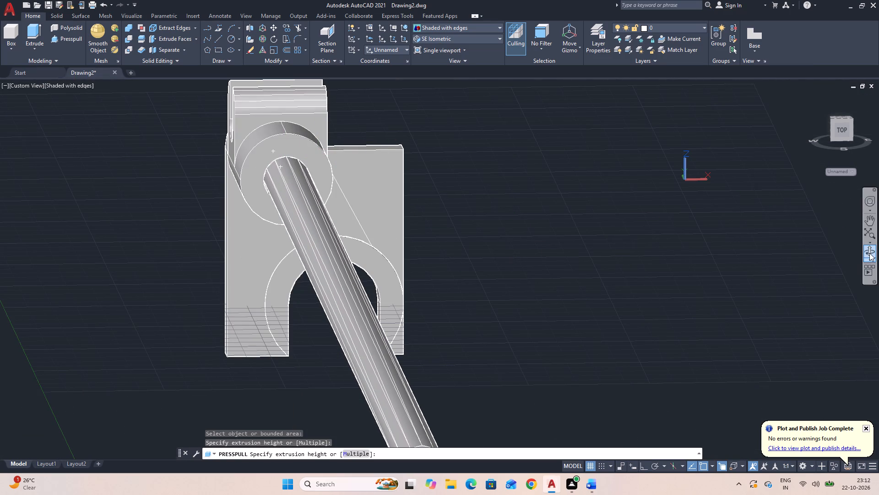
{"action": "left_click_drag", "start_coordinate": [828, 278], "coordinate": [639, 313]}
{"action": "key", "text": "Escape"}
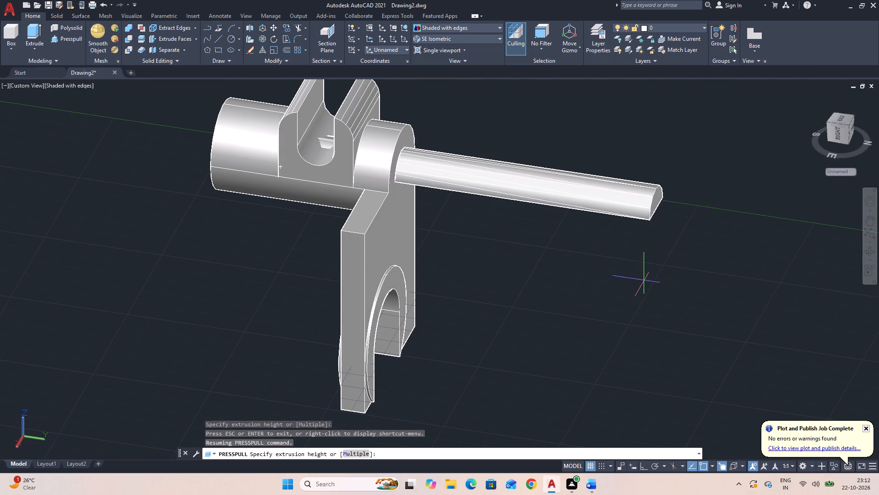
{"action": "left_click", "coordinate": [654, 283]}
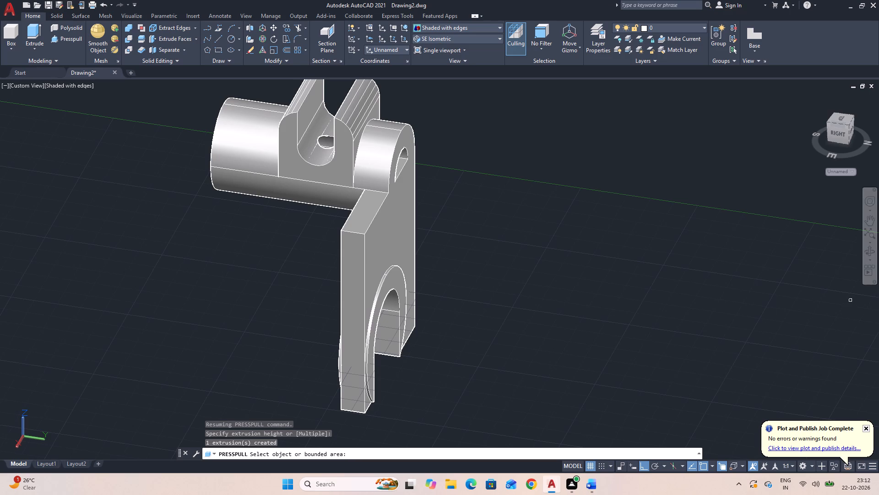
Presspull the half-round area in the bore's lower half out past the plate's back face to clear the rest of the bore.
{"action": "left_click", "coordinate": [869, 248]}
{"action": "left_click_drag", "start_coordinate": [538, 274], "coordinate": [743, 197]}
{"action": "left_click_drag", "start_coordinate": [602, 280], "coordinate": [591, 285]}
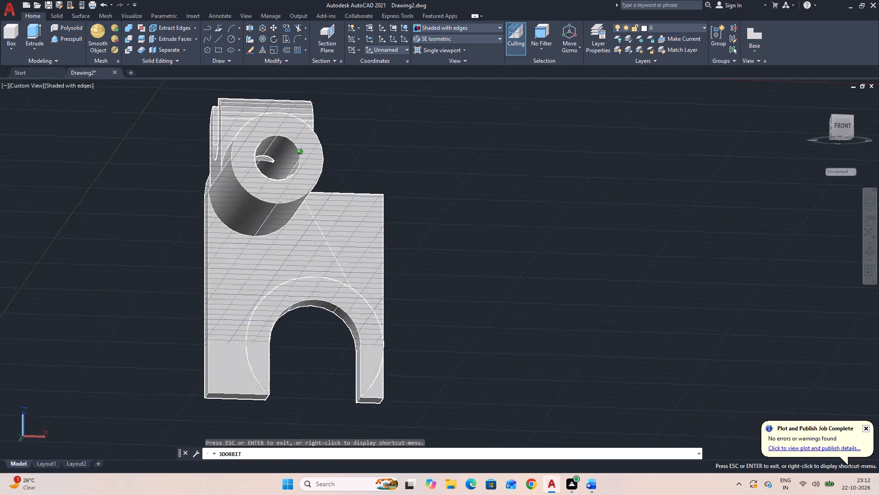
{"action": "left_click_drag", "start_coordinate": [591, 285], "coordinate": [554, 313]}
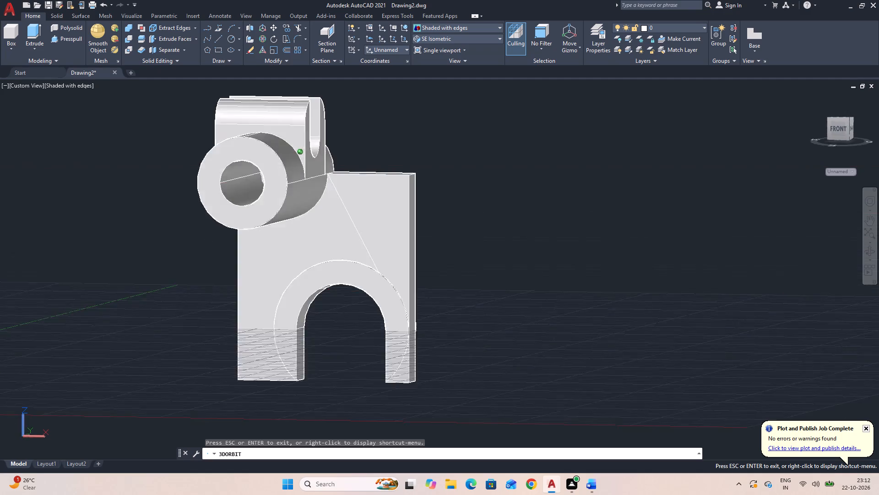
{"action": "left_click_drag", "start_coordinate": [554, 313], "coordinate": [432, 374]}
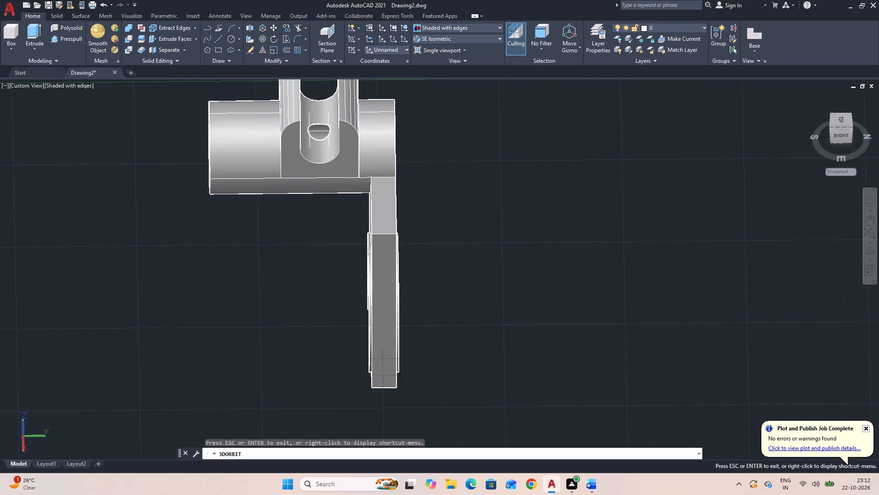
{"action": "left_click_drag", "start_coordinate": [450, 362], "coordinate": [606, 291]}
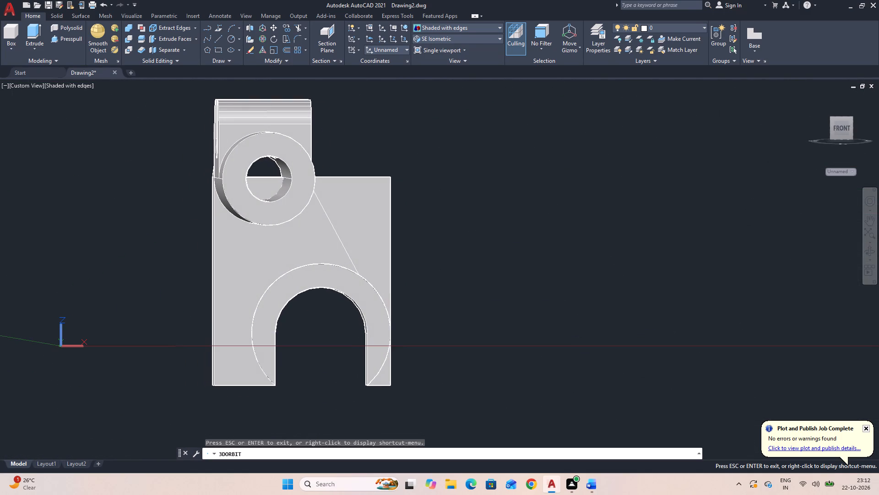
{"action": "key", "text": "Escape"}
{"action": "left_click", "coordinate": [271, 188]}
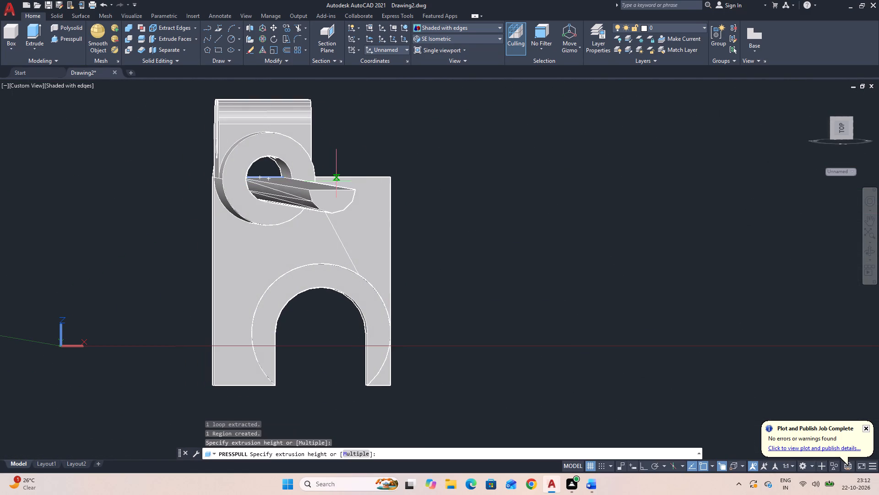
{"action": "left_click", "coordinate": [872, 247]}
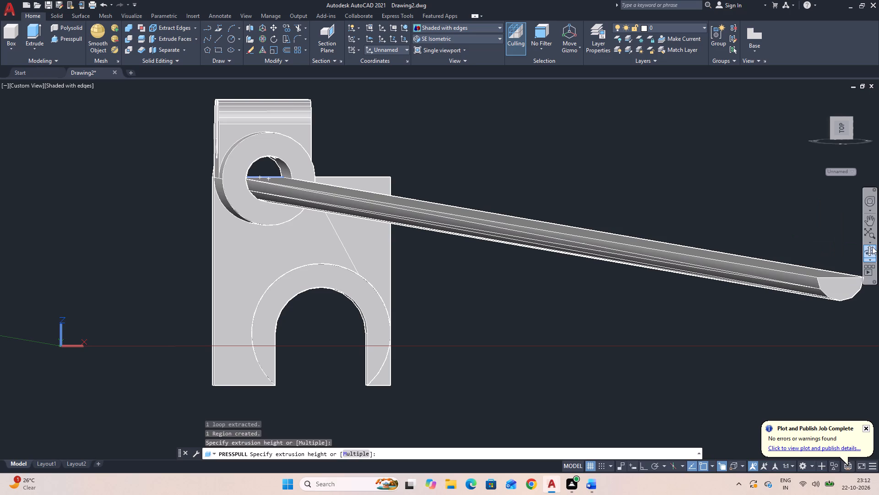
{"action": "left_click_drag", "start_coordinate": [815, 197], "coordinate": [646, 261]}
{"action": "key", "text": "Escape"}
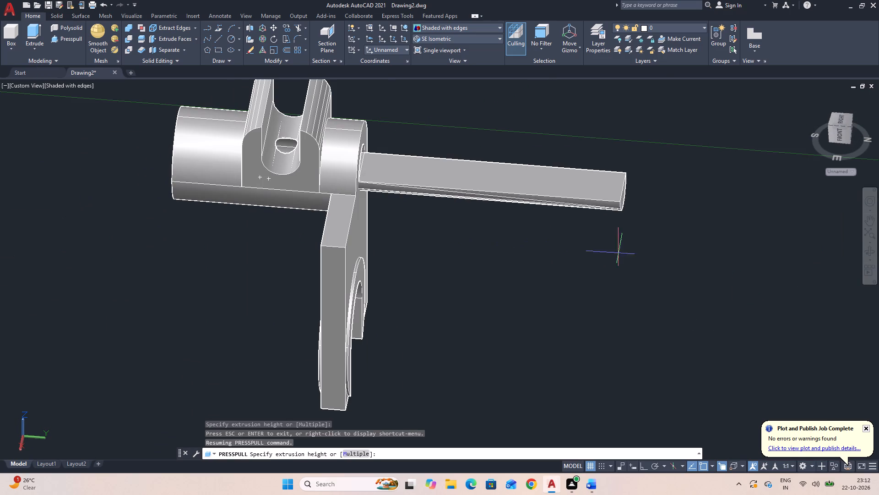
{"action": "left_click", "coordinate": [635, 258]}
Examine the cleared bore and the plate between the cylinder and the open ring from the back and both sides.
{"action": "left_click", "coordinate": [871, 254]}
{"action": "left_click_drag", "start_coordinate": [764, 278], "coordinate": [765, 278]}
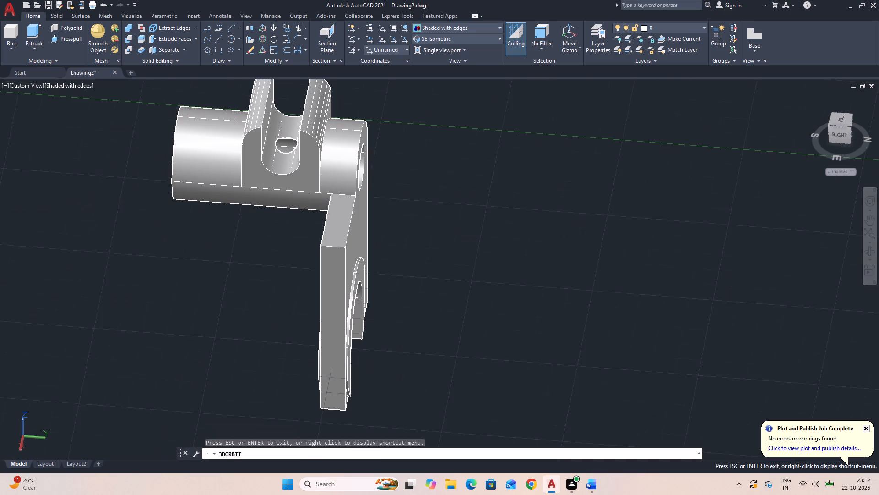
{"action": "left_click_drag", "start_coordinate": [765, 278], "coordinate": [621, 188]}
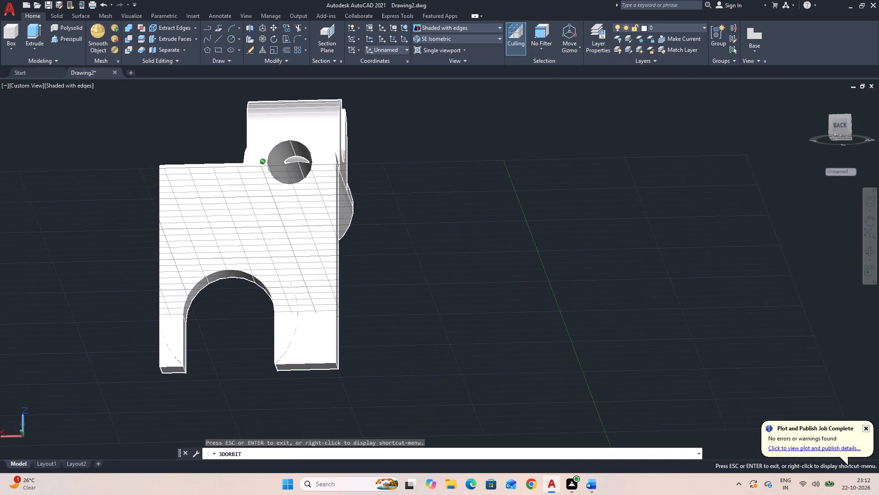
{"action": "left_click_drag", "start_coordinate": [621, 188], "coordinate": [754, 333]}
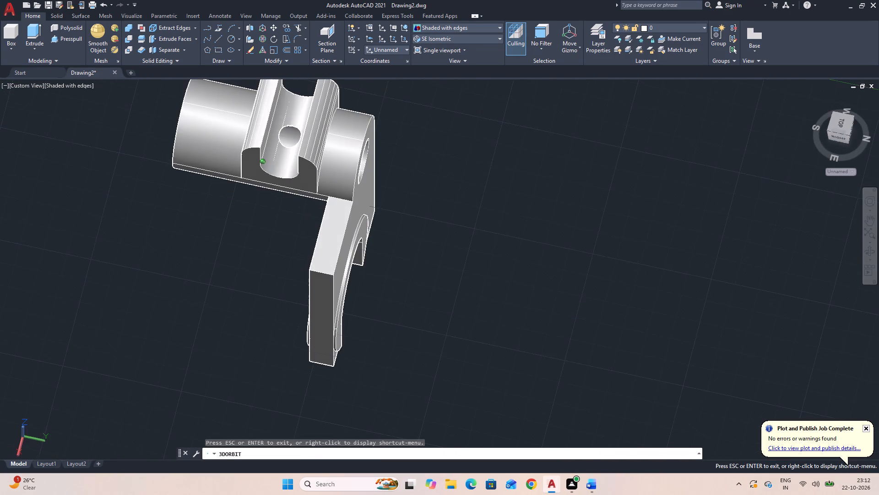
{"action": "left_click_drag", "start_coordinate": [646, 354], "coordinate": [664, 322]}
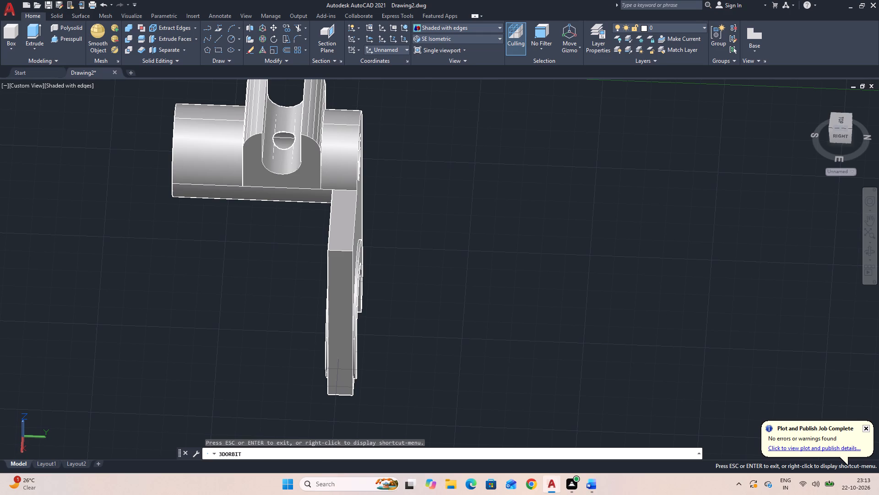
{"action": "key", "text": "Escape"}
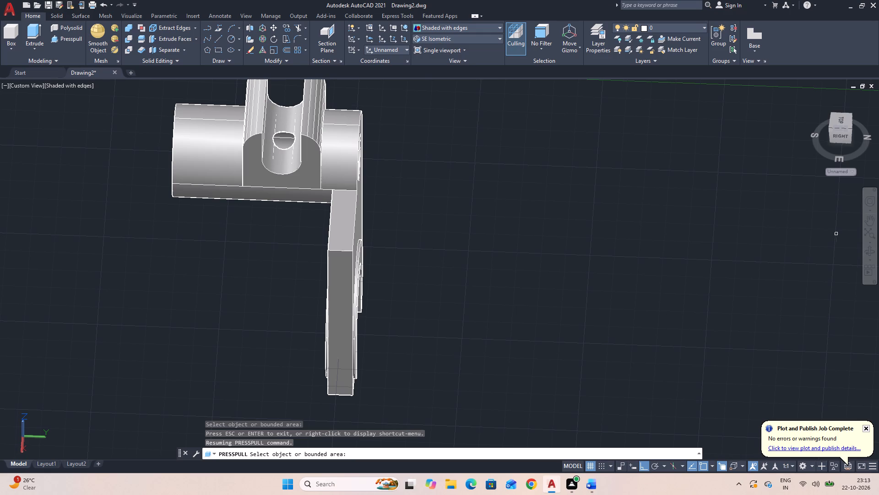
{"action": "left_click", "coordinate": [870, 249]}
{"action": "left_click_drag", "start_coordinate": [763, 283], "coordinate": [645, 231]}
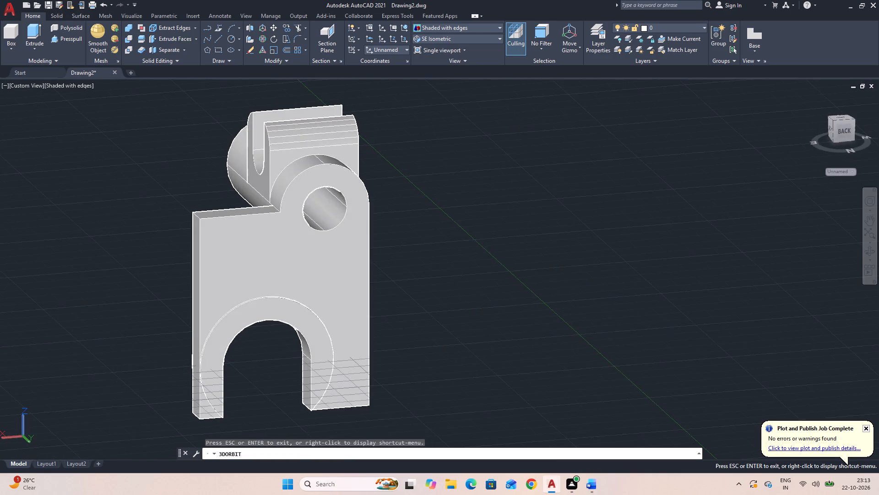
{"action": "left_click_drag", "start_coordinate": [434, 363], "coordinate": [396, 346]}
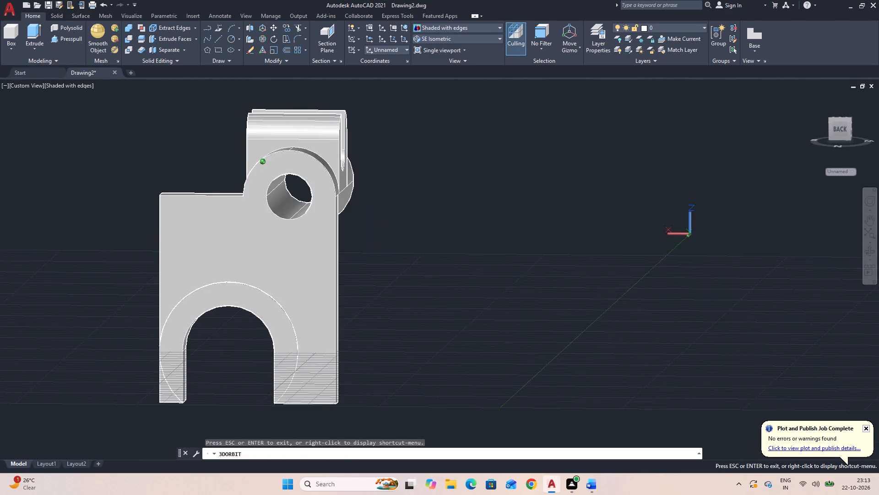
{"action": "left_click_drag", "start_coordinate": [396, 346], "coordinate": [308, 368]}
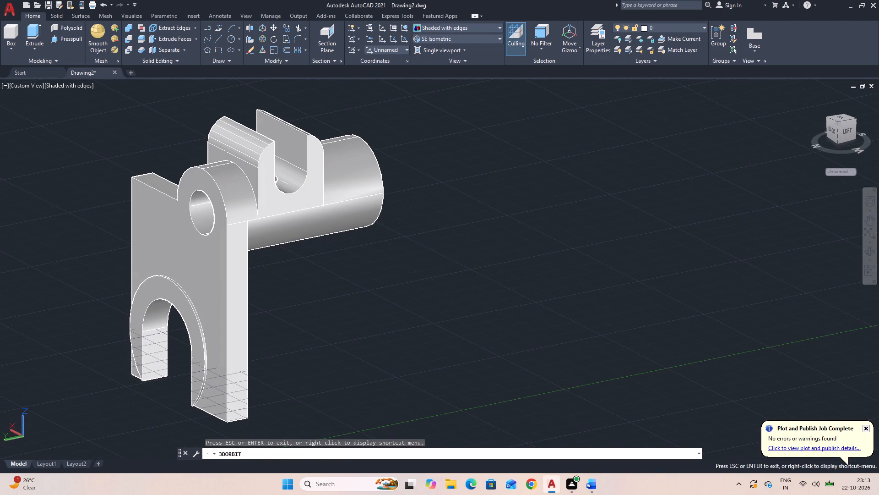
{"action": "left_click_drag", "start_coordinate": [330, 346], "coordinate": [418, 324]}
{"action": "left_click_drag", "start_coordinate": [420, 323], "coordinate": [438, 312]}
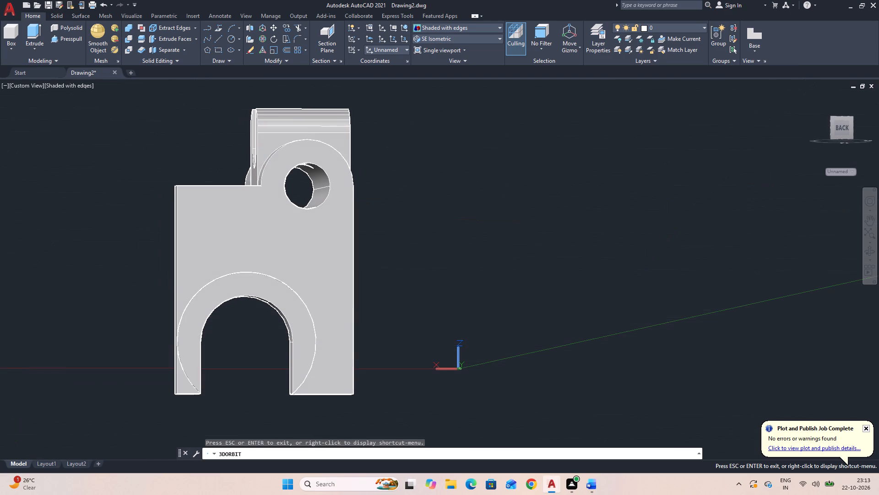
{"action": "key", "text": "Escape"}
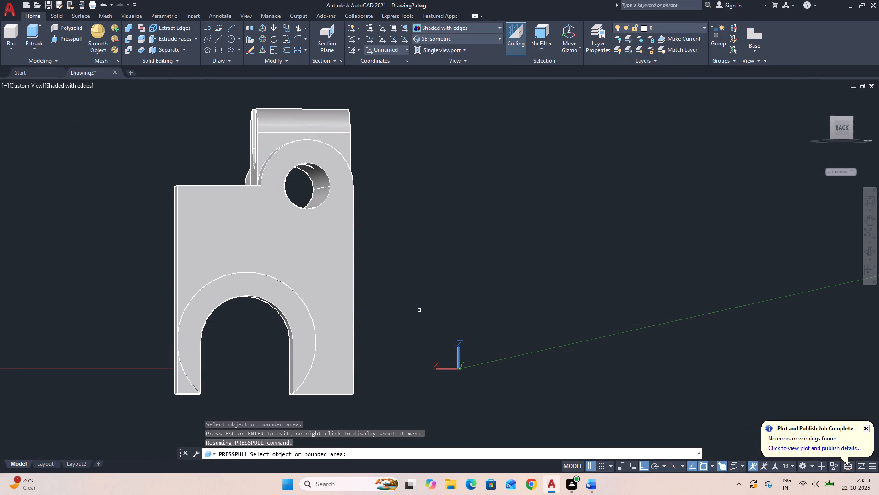
Draw a line on the plate's back face from where the cylinder's outline meets the plate's long side edge, tangent to the ring's outer circle.
{"action": "type", "text": "L"}
{"action": "key", "text": "space"}
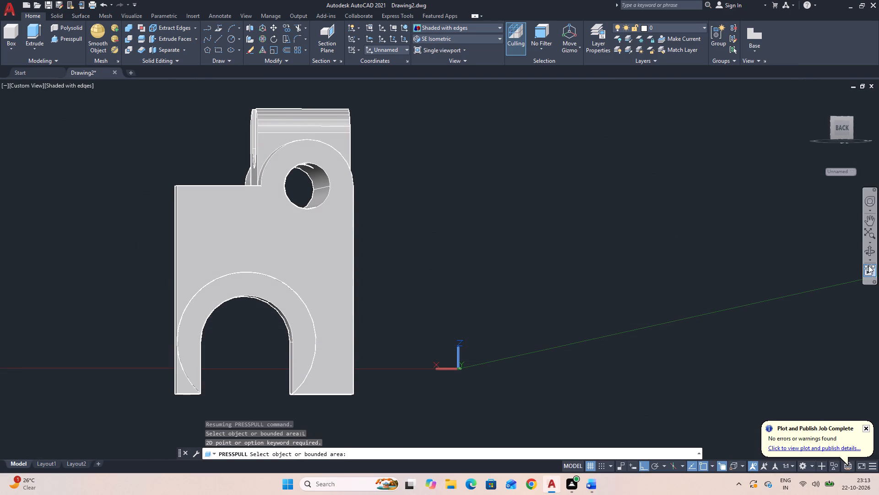
{"action": "left_click", "coordinate": [870, 252]}
{"action": "left_click_drag", "start_coordinate": [782, 280], "coordinate": [721, 326]}
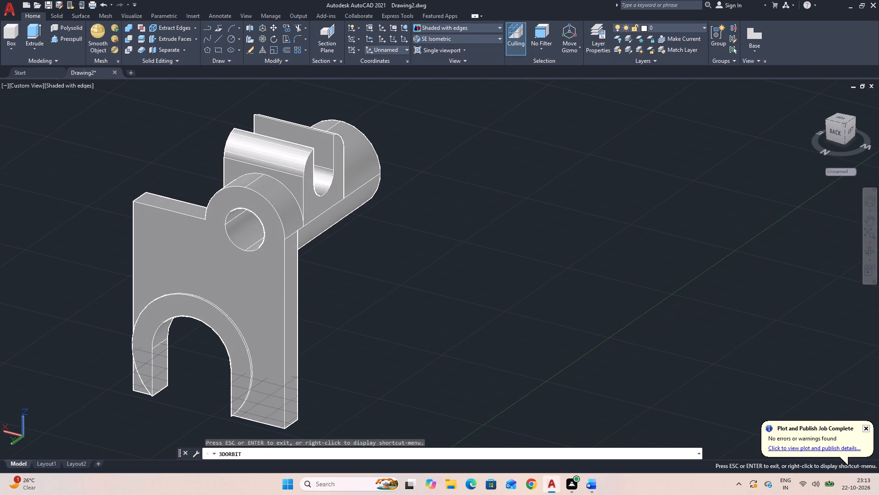
{"action": "left_click_drag", "start_coordinate": [374, 281], "coordinate": [320, 231]}
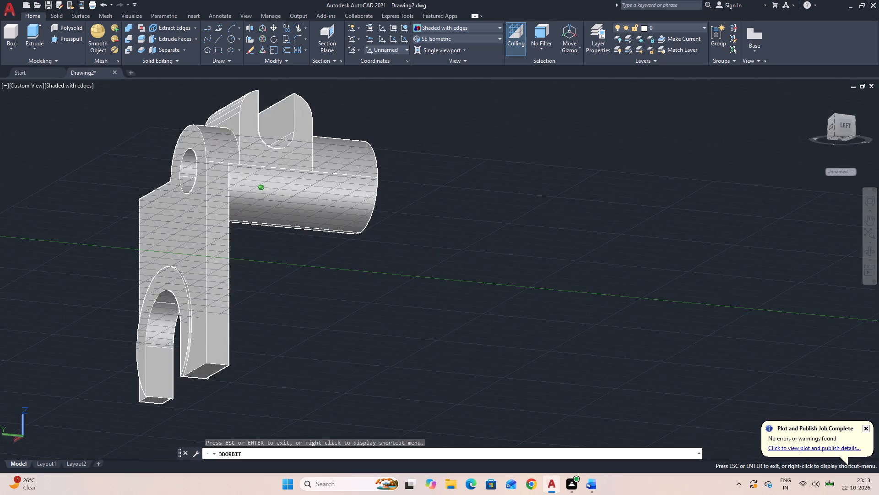
{"action": "left_click_drag", "start_coordinate": [320, 231], "coordinate": [429, 284]}
{"action": "key", "text": "space"}
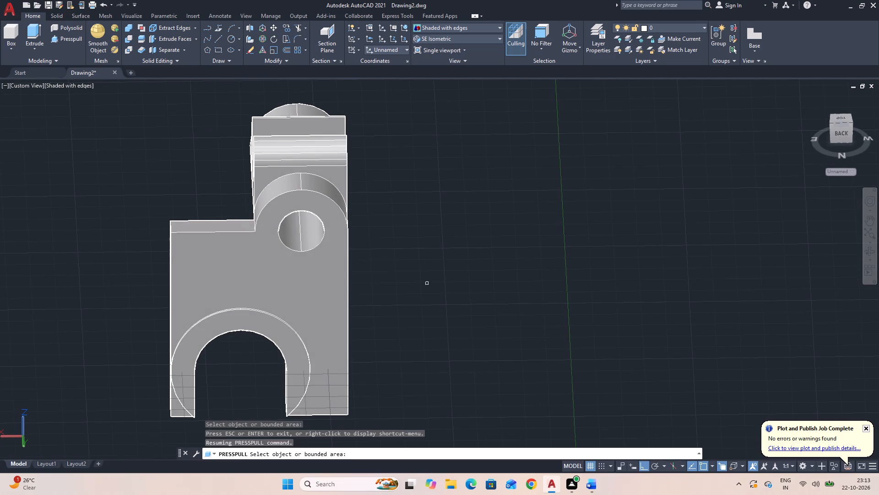
{"action": "left_click_drag", "start_coordinate": [439, 308], "coordinate": [409, 303]}
{"action": "left_click", "coordinate": [874, 250]}
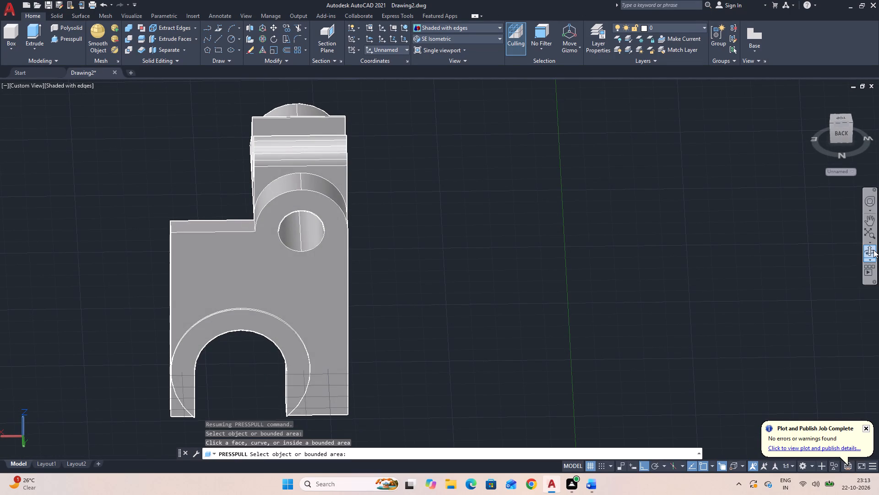
{"action": "left_click_drag", "start_coordinate": [727, 295], "coordinate": [657, 302]}
{"action": "key", "text": "space"}
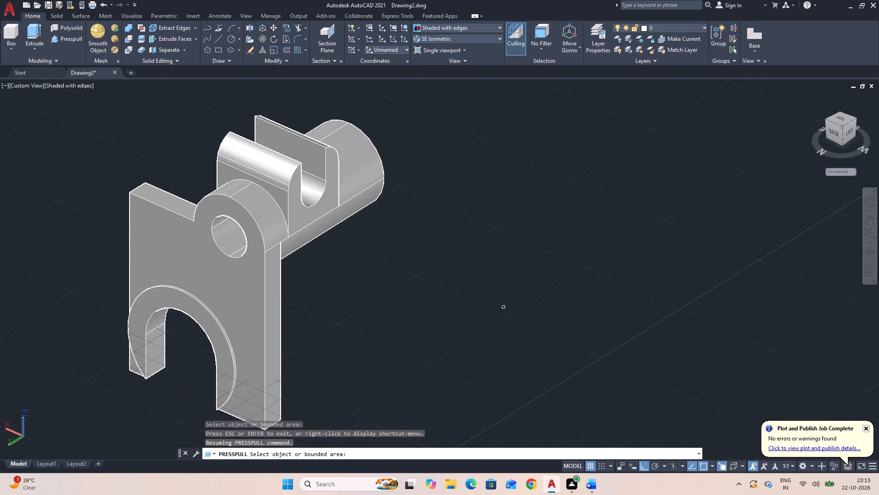
{"action": "type", "text": "L"}
{"action": "key", "text": "space"}
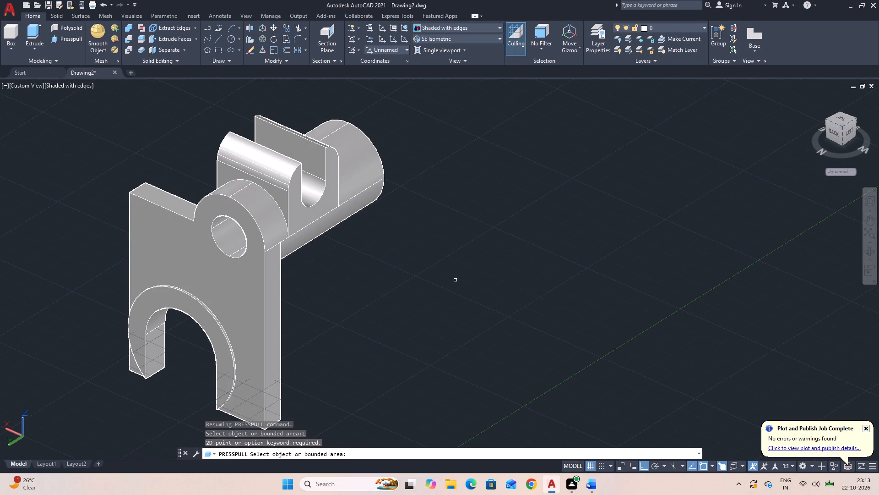
{"action": "key", "text": "Escape"}
{"action": "type", "text": "L"}
{"action": "key", "text": "space"}
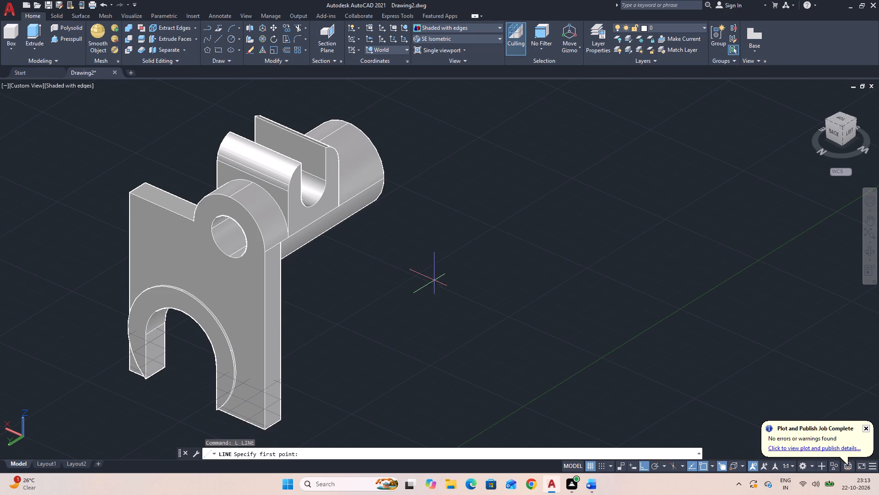
{"action": "left_click", "coordinate": [265, 253]}
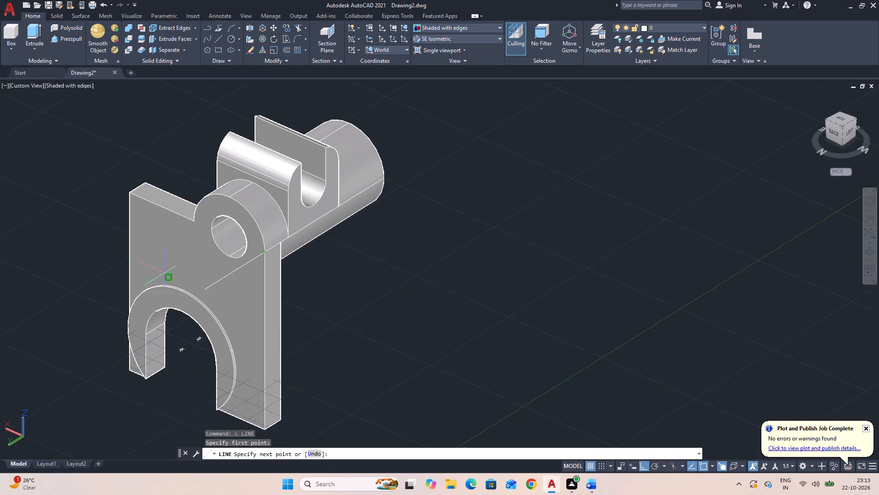
{"action": "scroll", "coordinate": [248, 372], "scroll_direction": "up", "scroll_amount": 4}
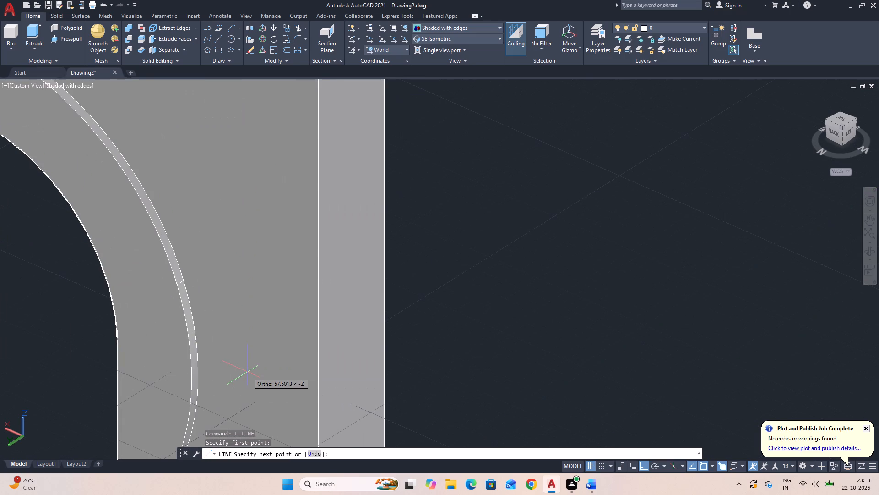
{"action": "right_click", "coordinate": [199, 358], "text": "shift"}
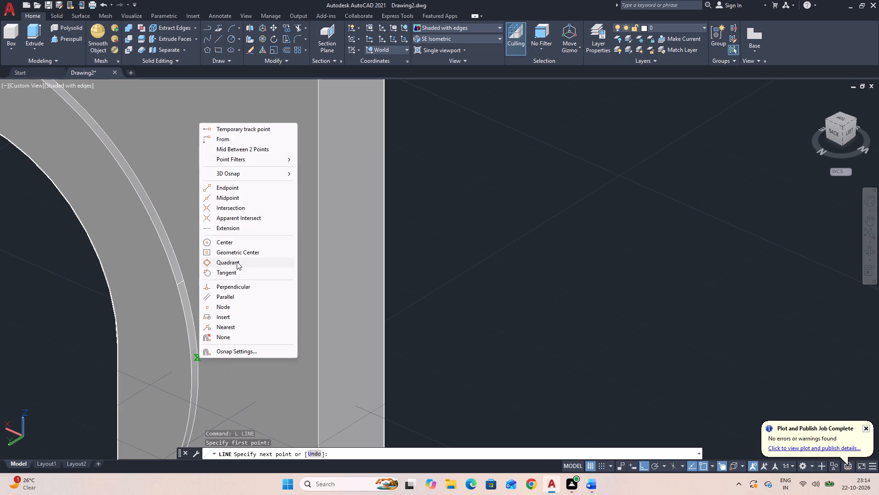
{"action": "left_click", "coordinate": [234, 269]}
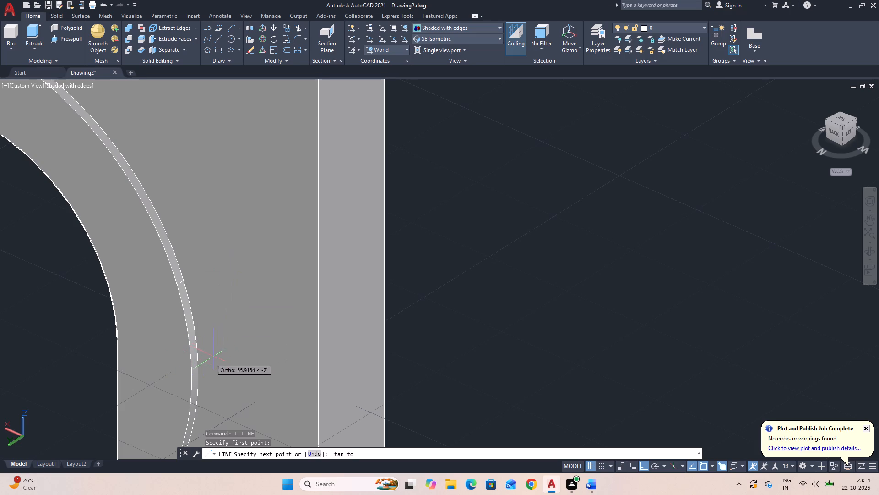
{"action": "left_click", "coordinate": [192, 431]}
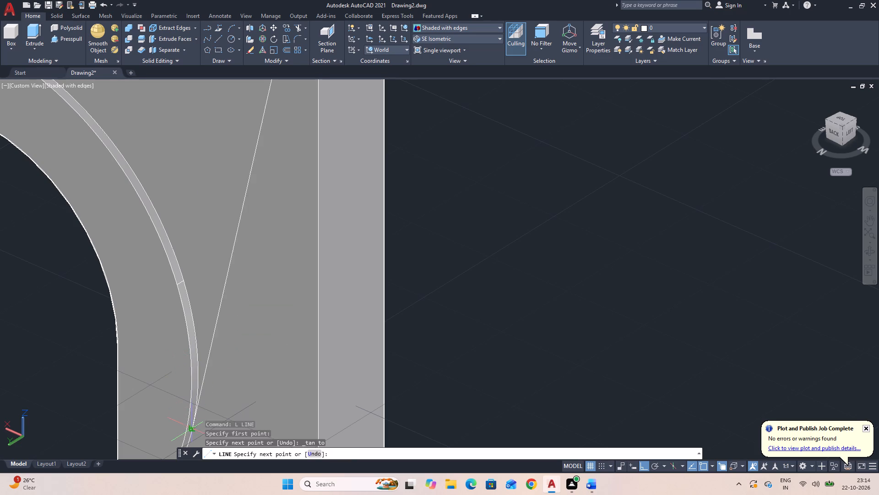
{"action": "scroll", "coordinate": [195, 429], "scroll_direction": "down", "scroll_amount": 4}
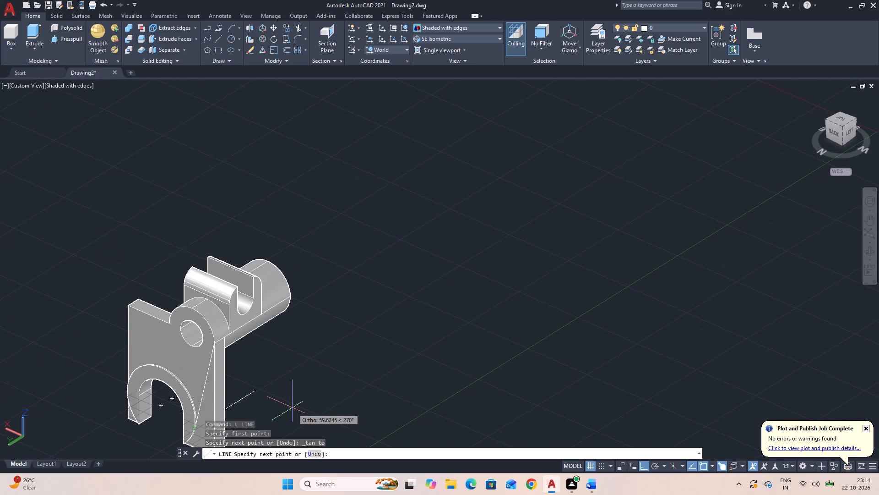
{"action": "scroll", "coordinate": [299, 390], "scroll_direction": "down", "scroll_amount": 1}
{"action": "key", "text": "Escape"}
Presspull the area between the tangent line, the ring and the plate's outer edge through the plate to cut its side slanted.
{"action": "scroll", "coordinate": [288, 379], "scroll_direction": "up", "scroll_amount": 2}
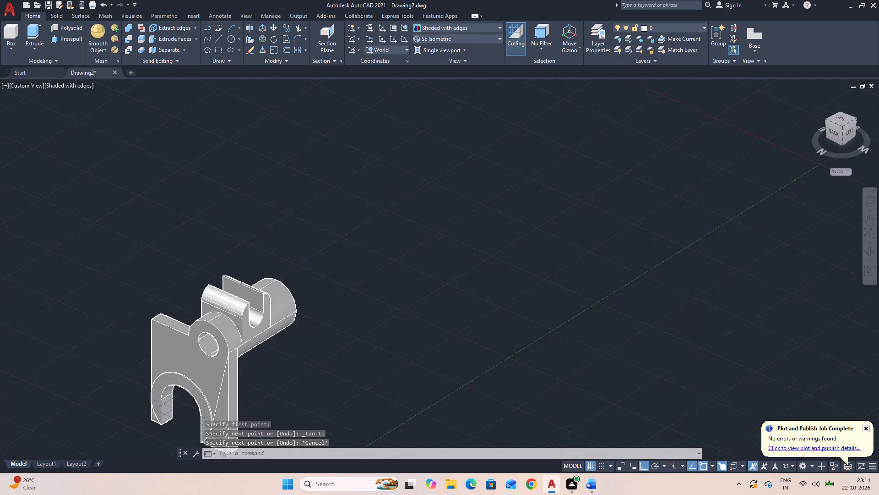
{"action": "scroll", "coordinate": [292, 371], "scroll_direction": "up", "scroll_amount": 1}
{"action": "middle_click_drag", "start_coordinate": [370, 322], "coordinate": [536, 272]}
{"action": "middle_click_drag", "start_coordinate": [448, 374], "coordinate": [492, 291]}
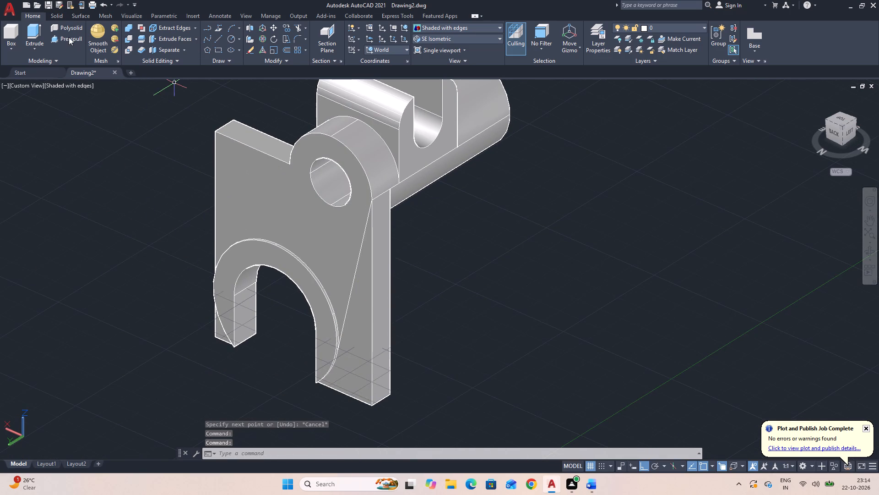
{"action": "left_click", "coordinate": [69, 37]}
{"action": "left_click", "coordinate": [348, 359]}
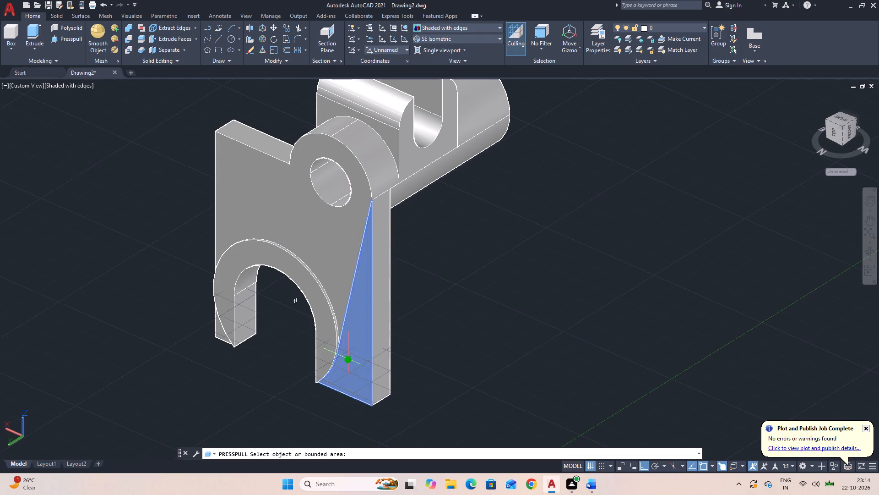
{"action": "left_click", "coordinate": [449, 362]}
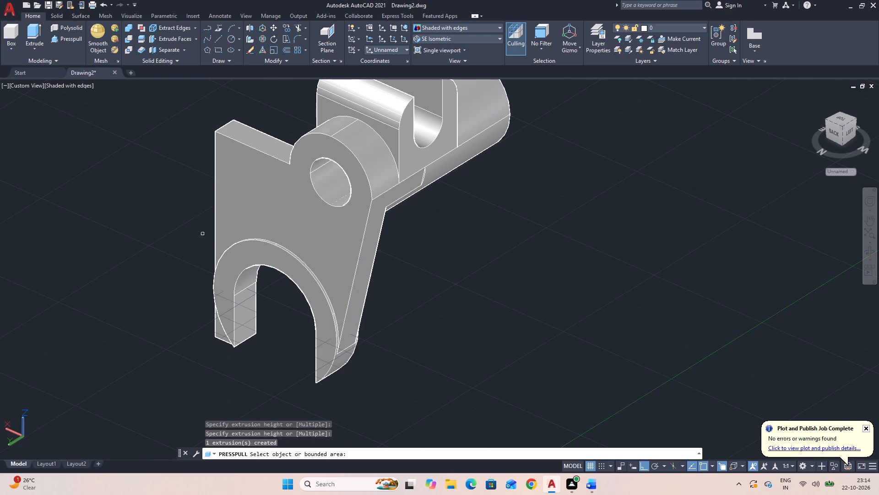
Draw a line on the plate's back face from where its top edge meets the cylinder, tangent to the ring's outer circle.
{"action": "left_click", "coordinate": [870, 248]}
{"action": "left_click_drag", "start_coordinate": [651, 315], "coordinate": [784, 285]}
{"action": "left_click_drag", "start_coordinate": [556, 308], "coordinate": [565, 312]}
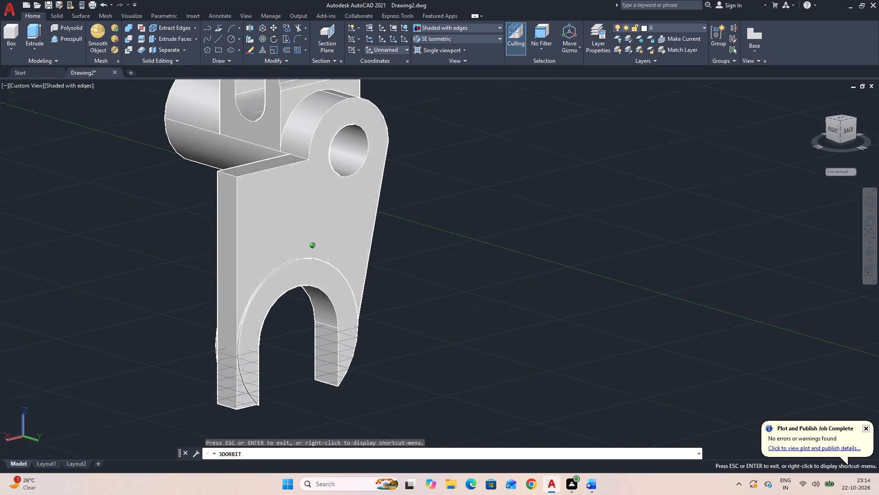
{"action": "left_click_drag", "start_coordinate": [565, 312], "coordinate": [569, 317]}
{"action": "key", "text": "Escape"}
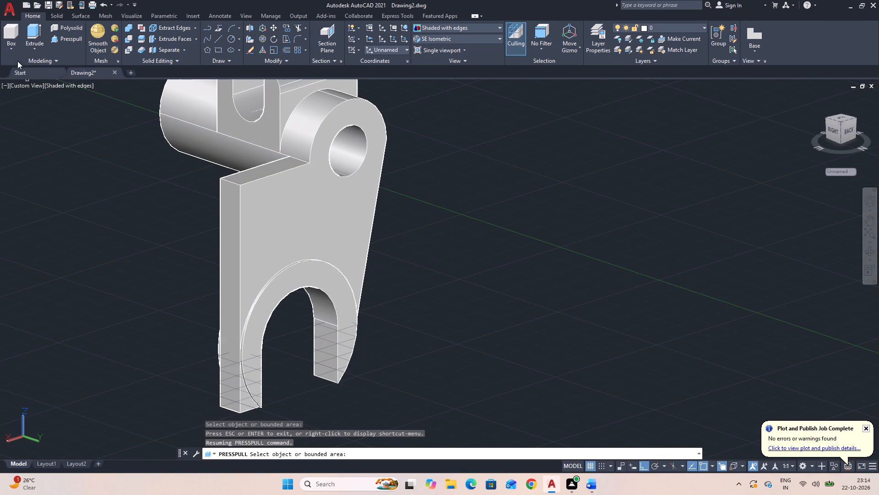
{"action": "left_click", "coordinate": [219, 36]}
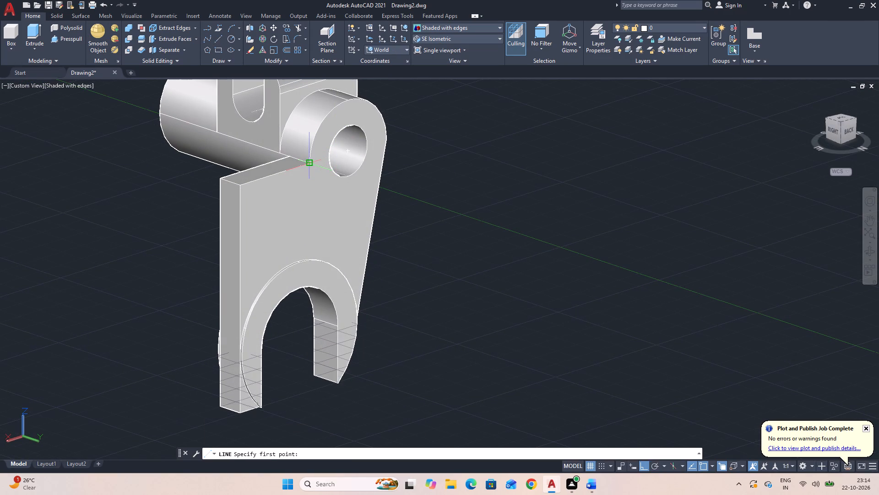
{"action": "left_click", "coordinate": [310, 165]}
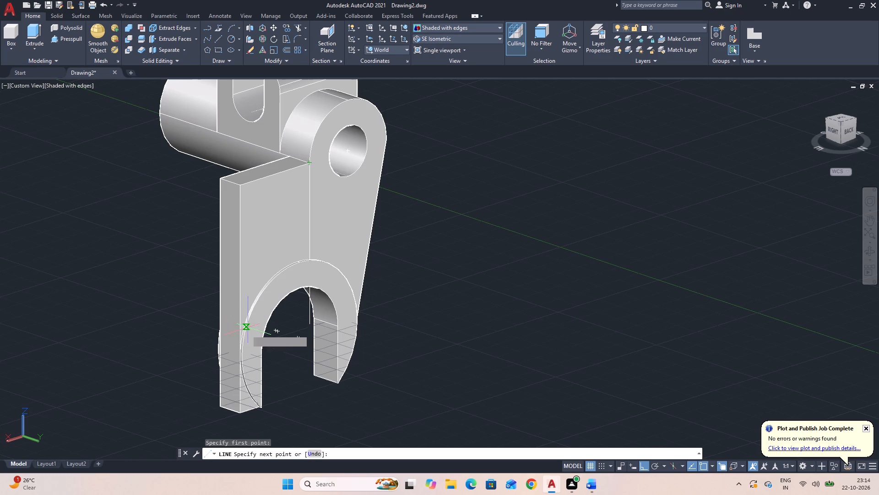
{"action": "scroll", "coordinate": [240, 345], "scroll_direction": "up", "scroll_amount": 4}
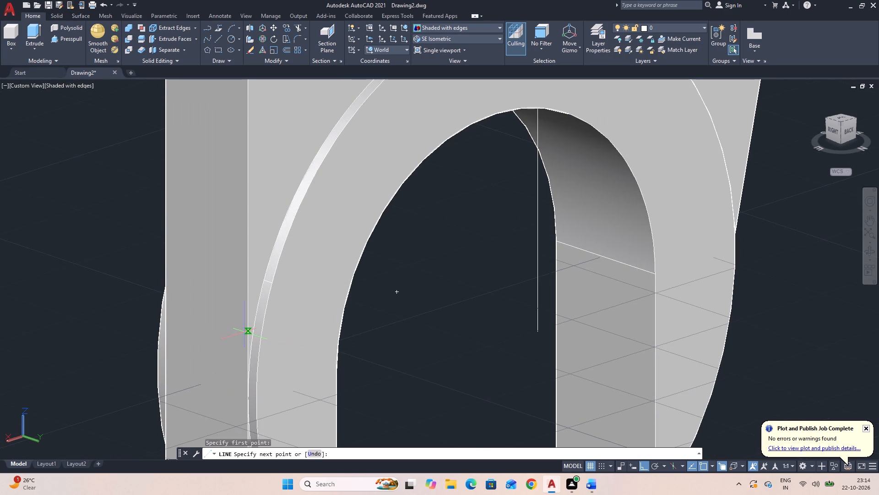
{"action": "right_click", "coordinate": [244, 332], "text": "shift"}
{"action": "left_click", "coordinate": [262, 247]}
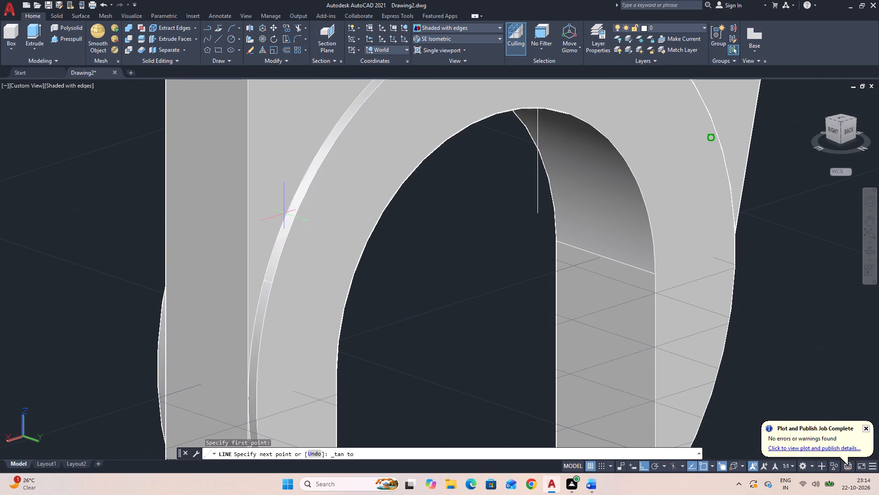
{"action": "left_click", "coordinate": [257, 291]}
{"action": "scroll", "coordinate": [292, 171], "scroll_direction": "down", "scroll_amount": 2}
{"action": "key", "text": "Escape"}
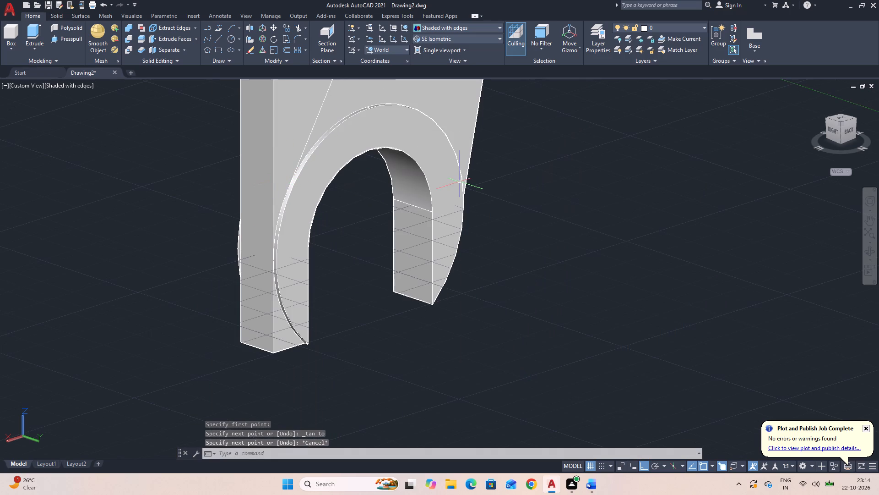
Presspull the area between the new tangent line and the plate's remaining straight edge through the plate to slant that side.
{"action": "middle_click_drag", "start_coordinate": [460, 182], "coordinate": [451, 339]}
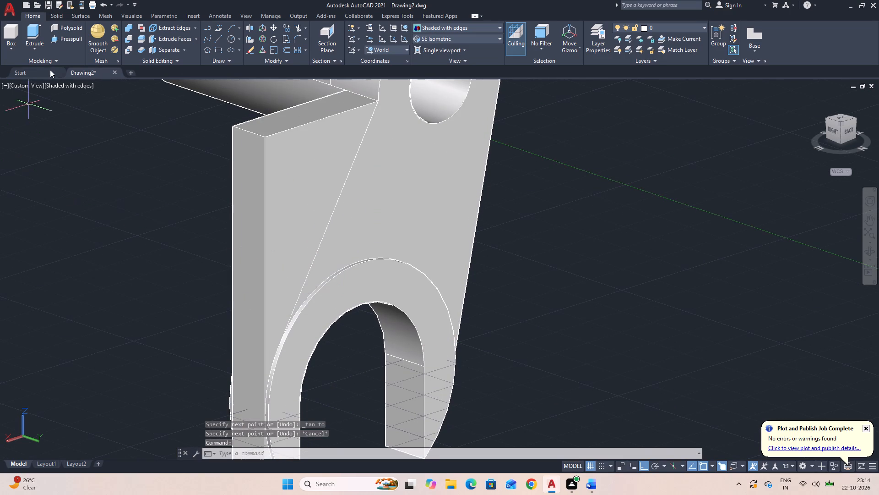
{"action": "left_click", "coordinate": [69, 39]}
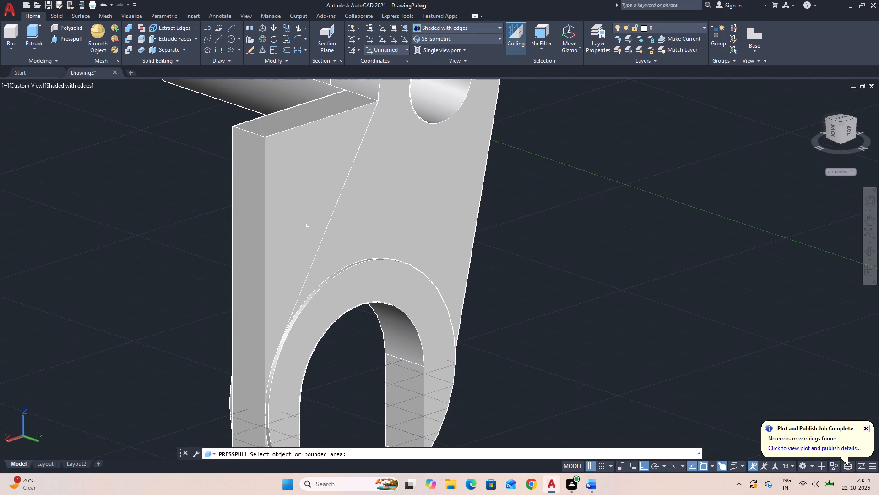
{"action": "left_click", "coordinate": [299, 229]}
{"action": "left_click", "coordinate": [213, 215]}
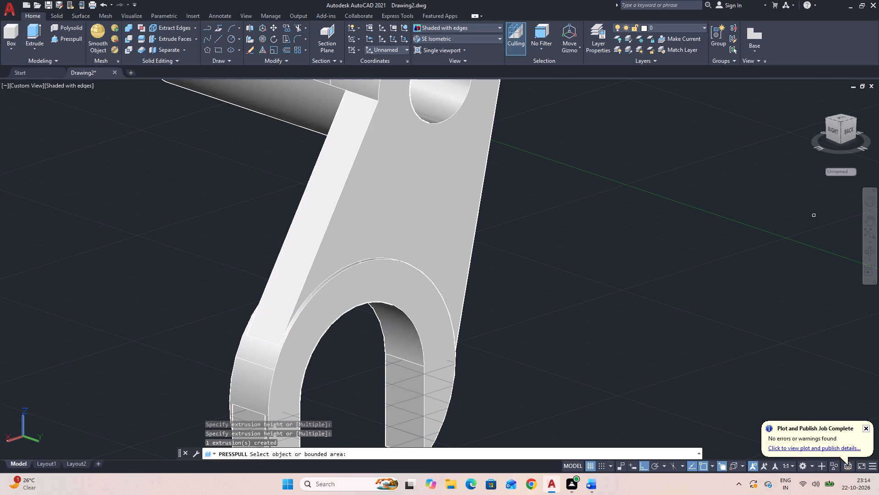
{"action": "key", "text": "Escape"}
Presspull the leftover corner outside the ring's lower outer curve through the plate thickness to remove it.
{"action": "scroll", "coordinate": [740, 220], "scroll_direction": "down", "scroll_amount": 3}
{"action": "scroll", "coordinate": [736, 220], "scroll_direction": "up", "scroll_amount": 3}
{"action": "key", "text": "Escape"}
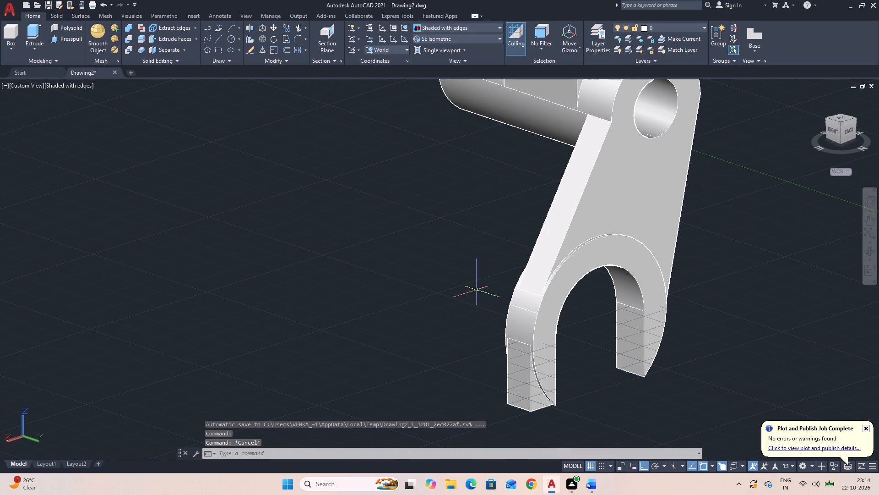
{"action": "left_click", "coordinate": [78, 37]}
{"action": "left_click", "coordinate": [536, 395]}
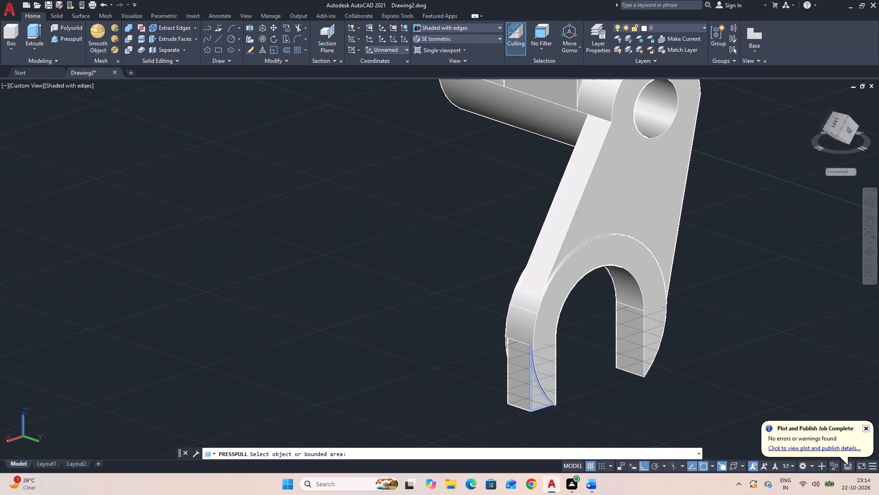
{"action": "left_click", "coordinate": [454, 381]}
{"action": "key", "text": "Escape"}
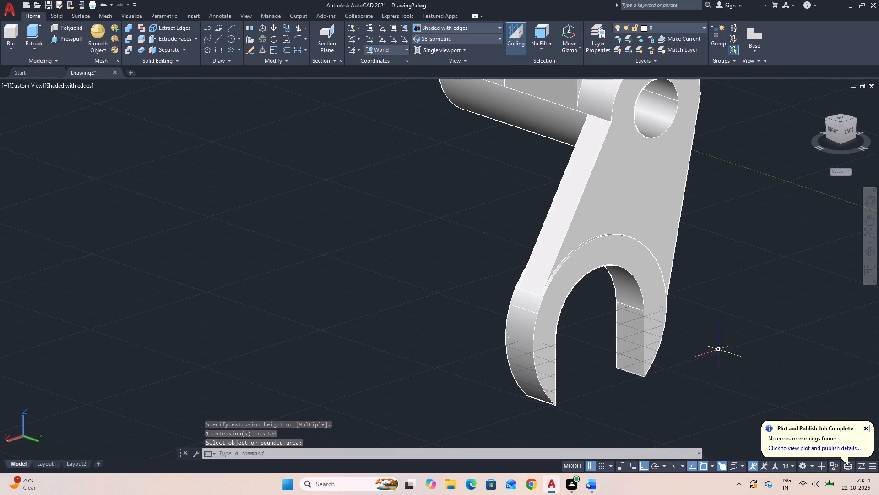
Examine the finished part from the front, back and side, checking the slotted cylinder, the slanted plate and the open ring.
{"action": "left_click", "coordinate": [868, 247]}
{"action": "left_click_drag", "start_coordinate": [744, 278], "coordinate": [866, 270]}
{"action": "left_click_drag", "start_coordinate": [753, 282], "coordinate": [785, 281]}
{"action": "left_click_drag", "start_coordinate": [728, 294], "coordinate": [645, 357]}
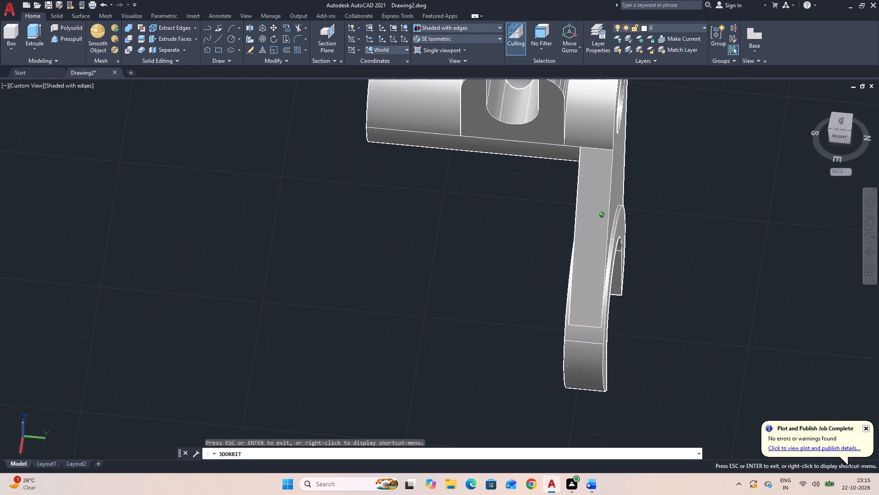
{"action": "left_click_drag", "start_coordinate": [645, 357], "coordinate": [668, 313]}
{"action": "middle_click_drag", "start_coordinate": [719, 267], "coordinate": [669, 356]}
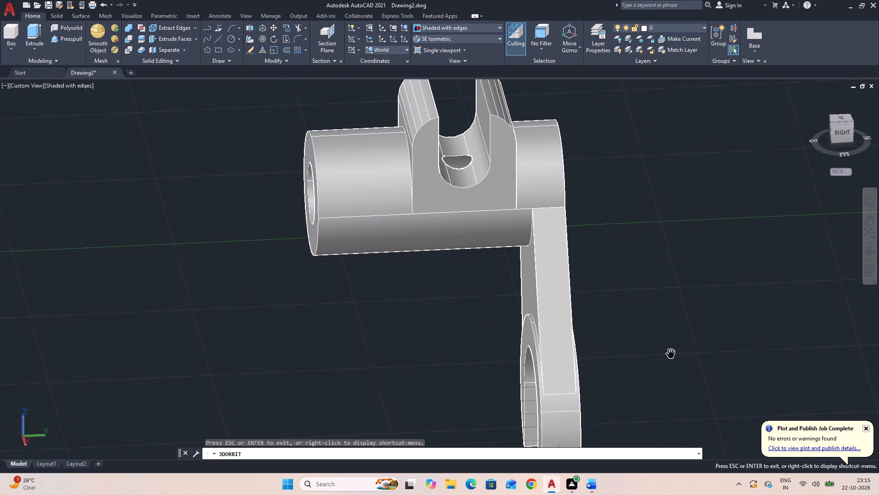
{"action": "left_click_drag", "start_coordinate": [661, 357], "coordinate": [777, 291]}
{"action": "left_click_drag", "start_coordinate": [710, 296], "coordinate": [721, 329]}
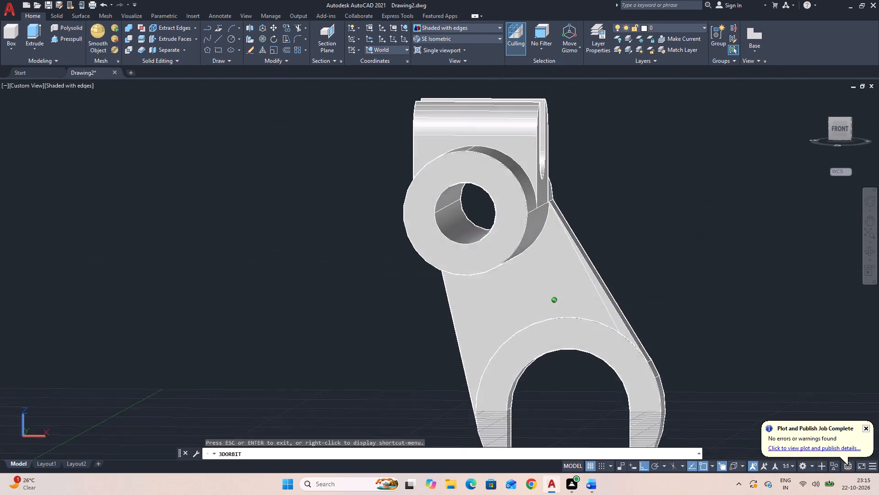
{"action": "left_click_drag", "start_coordinate": [721, 329], "coordinate": [596, 341]}
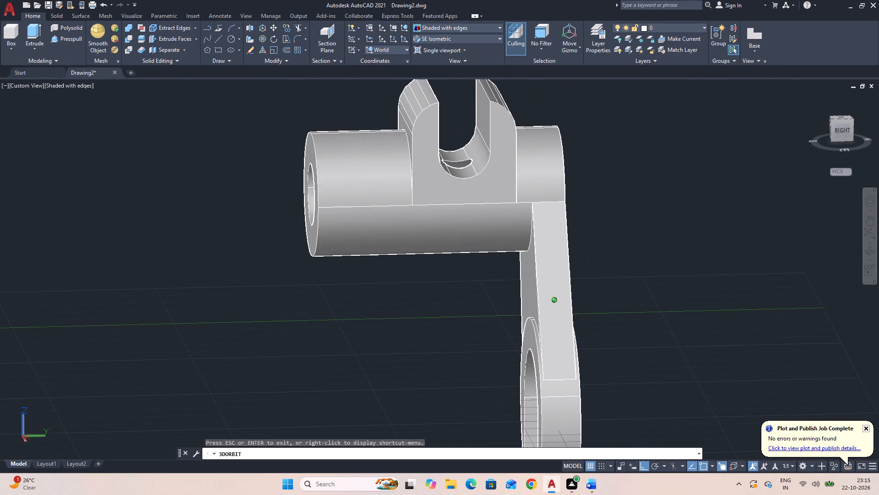
{"action": "left_click_drag", "start_coordinate": [596, 341], "coordinate": [595, 346]}
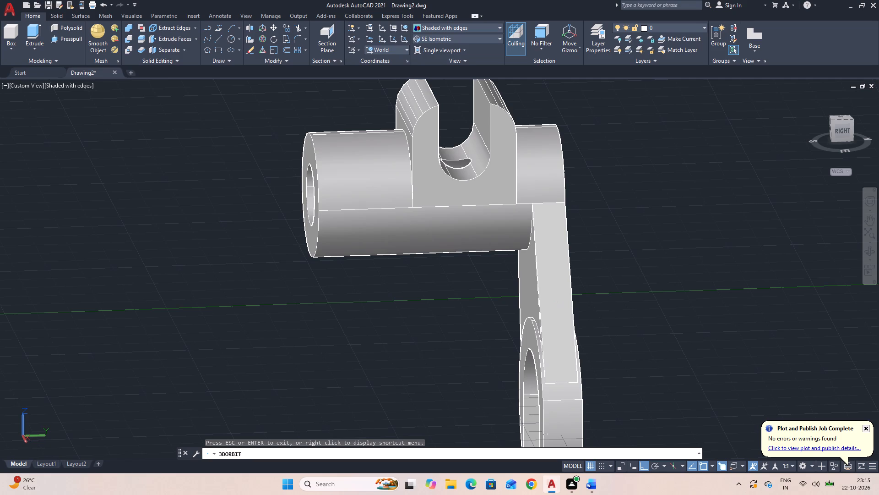
{"action": "left_click", "coordinate": [603, 308]}
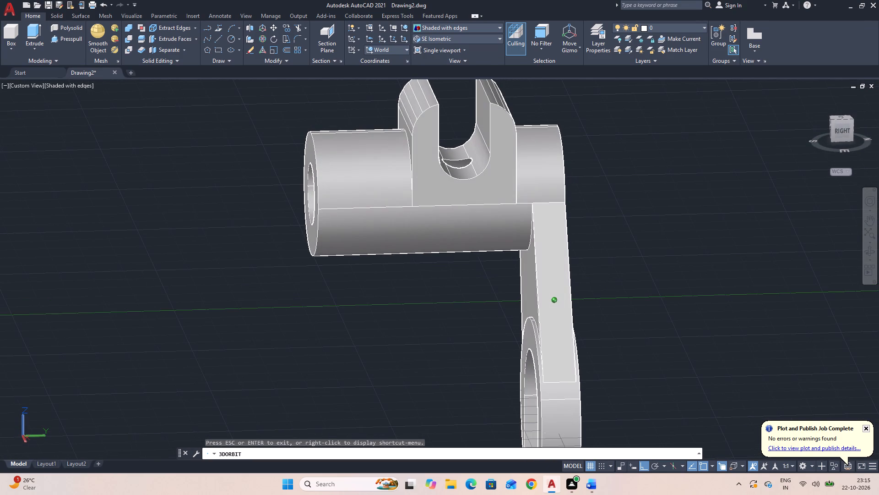
{"action": "left_click_drag", "start_coordinate": [659, 313], "coordinate": [660, 287]}
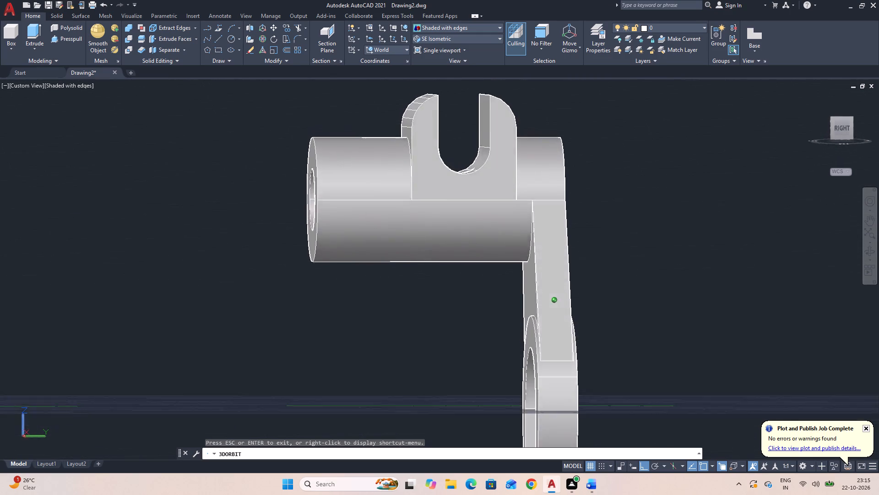
{"action": "left_click_drag", "start_coordinate": [660, 287], "coordinate": [783, 294]}
{"action": "left_click_drag", "start_coordinate": [730, 292], "coordinate": [753, 274]}
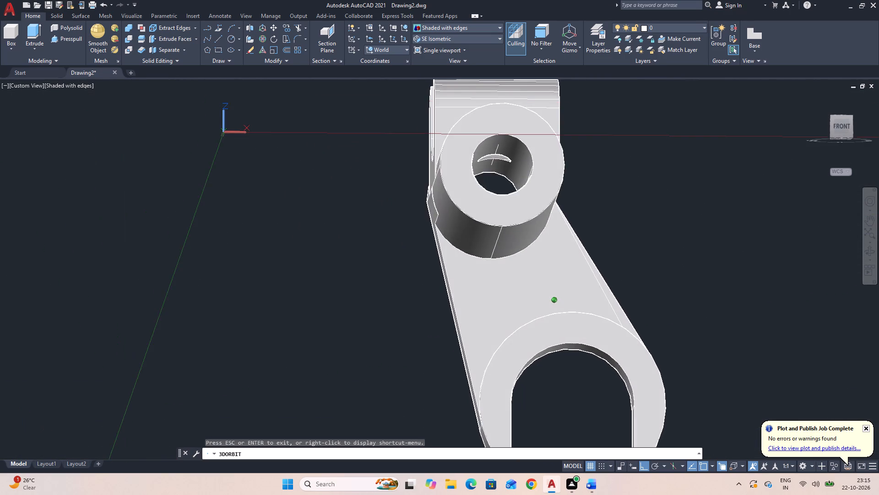
{"action": "left_click_drag", "start_coordinate": [753, 274], "coordinate": [634, 373]}
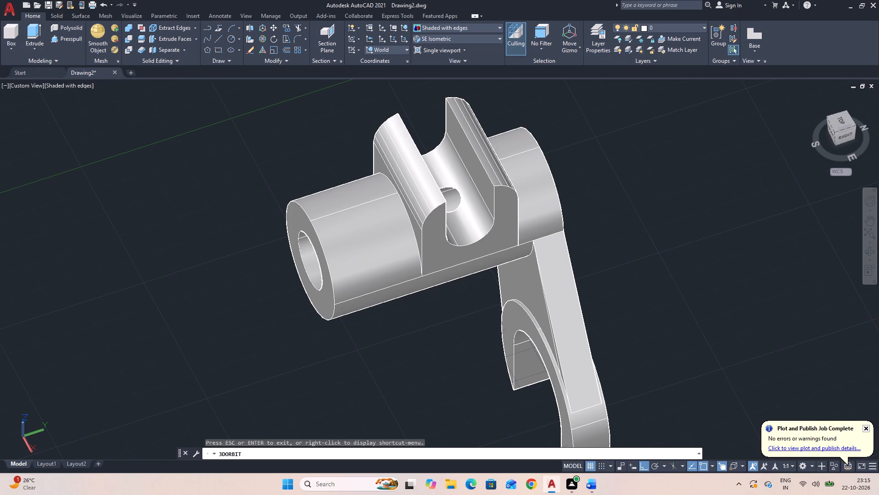
{"action": "middle_click_drag", "start_coordinate": [635, 331], "coordinate": [634, 309]}
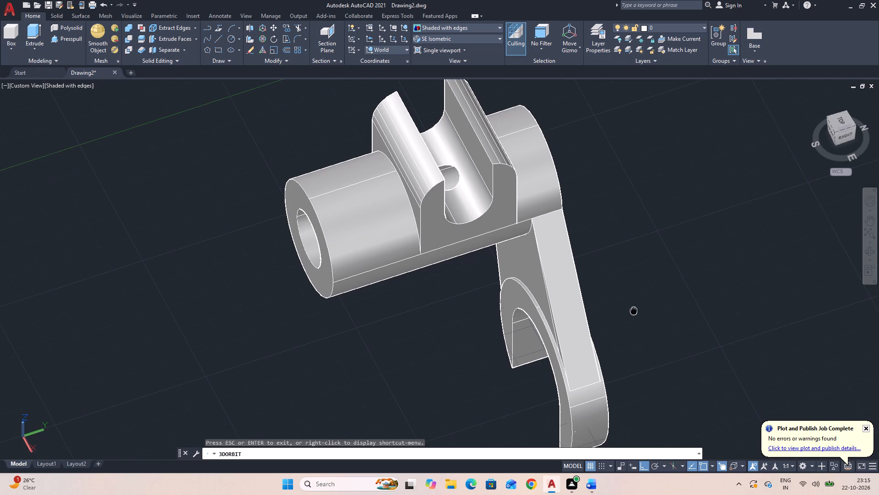
{"action": "left_click_drag", "start_coordinate": [528, 380], "coordinate": [644, 285]}
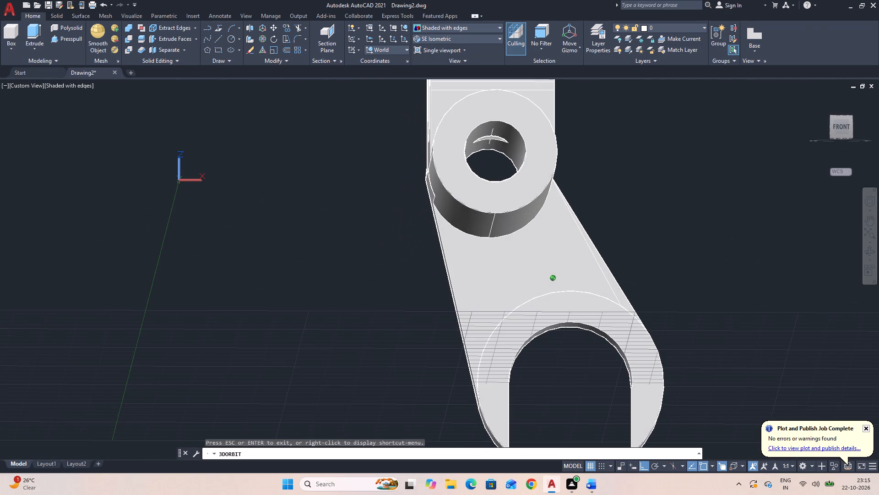
{"action": "left_click_drag", "start_coordinate": [644, 285], "coordinate": [511, 330]}
{"action": "key", "text": "Escape"}
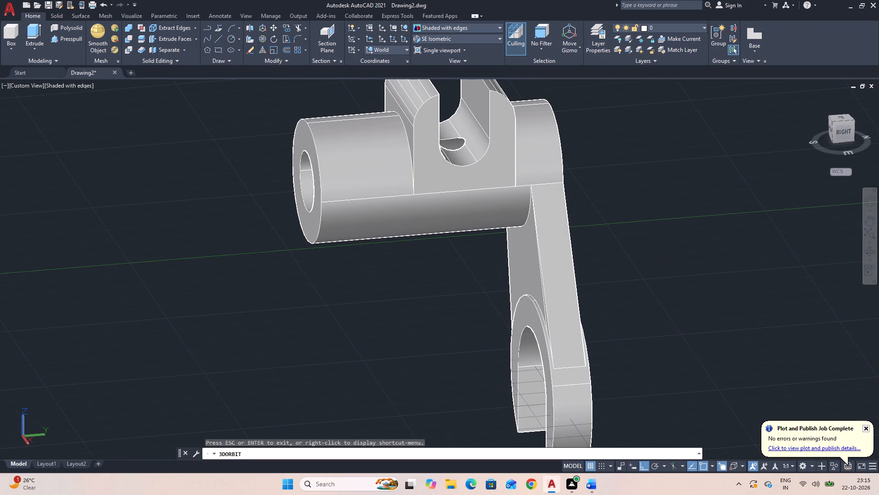
{"action": "left_click_drag", "start_coordinate": [656, 321], "coordinate": [580, 347]}
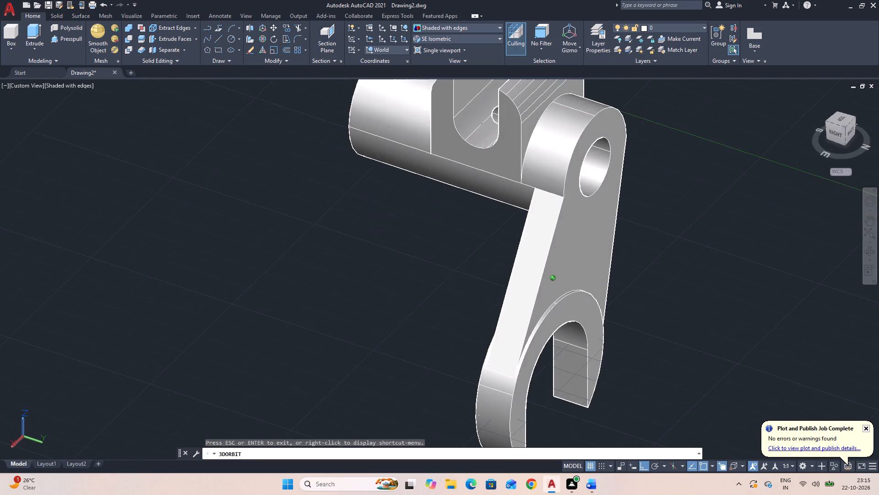
{"action": "left_click_drag", "start_coordinate": [580, 347], "coordinate": [667, 327]}
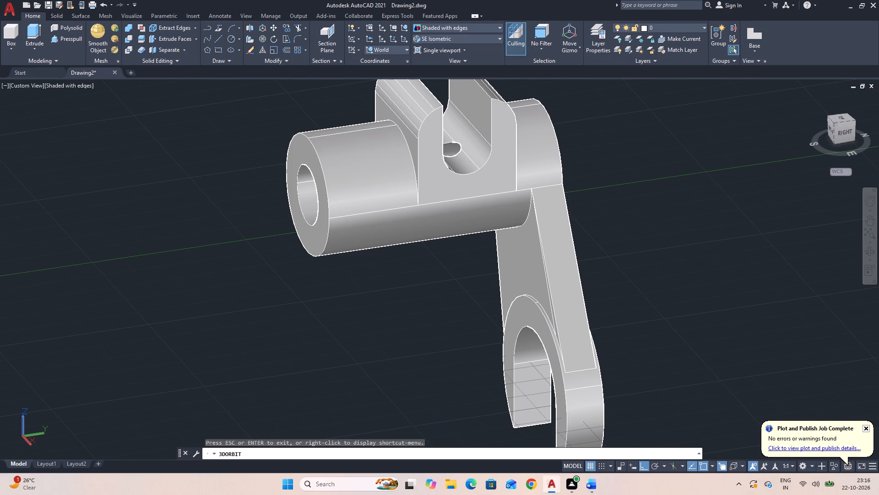
{"action": "key", "text": "Escape"}
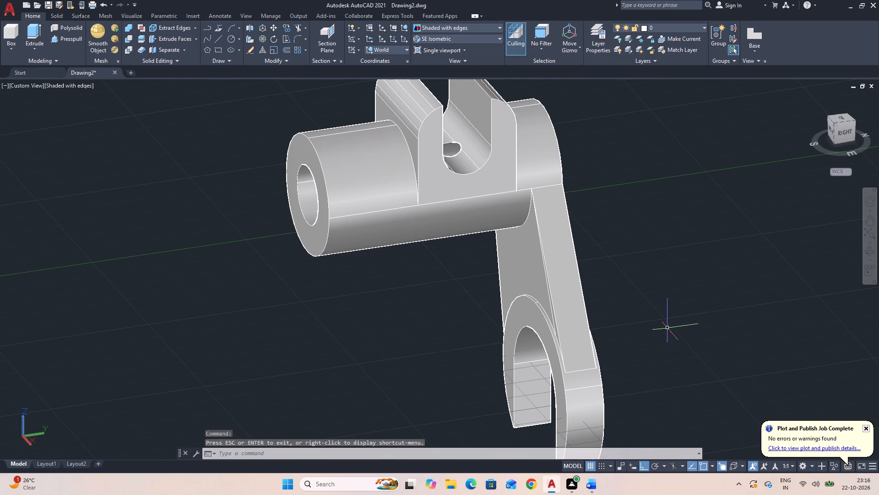
{"action": "middle_click_drag", "start_coordinate": [653, 339], "coordinate": [644, 329]}
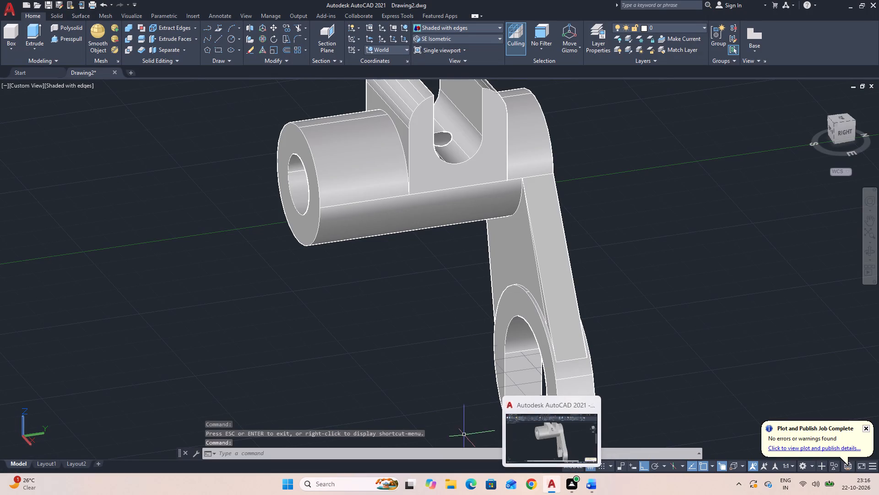
{"action": "scroll", "coordinate": [457, 403], "scroll_direction": "down", "scroll_amount": 1}
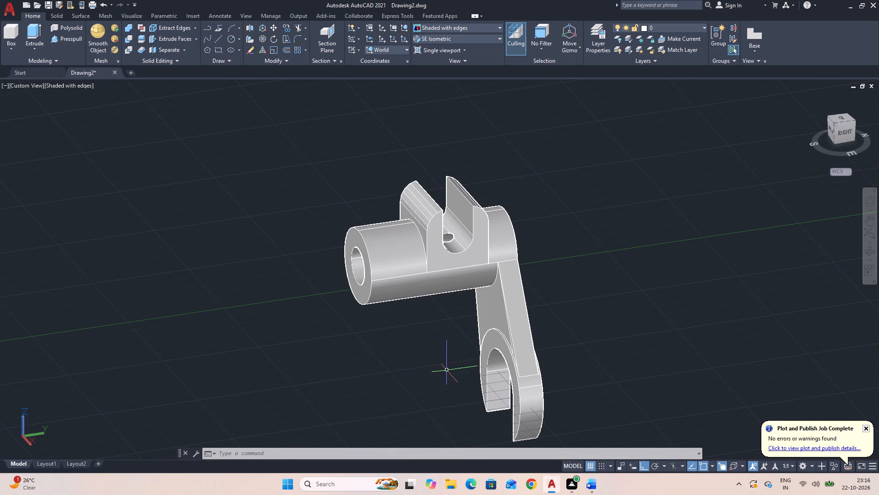
Save the drawing in the Documents folder as 19 3 3DM.
{"action": "key", "text": "ctrl+s"}
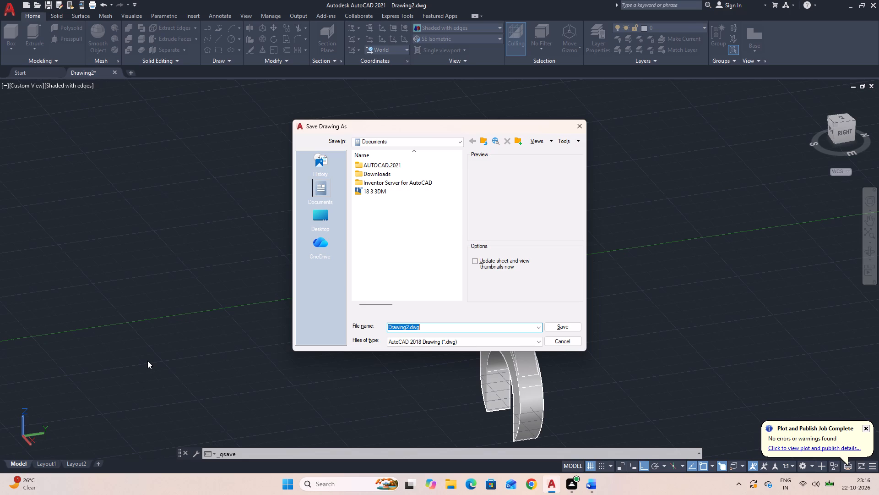
{"action": "type", "text": "19"}
{"action": "key", "text": "space"}
{"action": "type", "text": "3 3"}
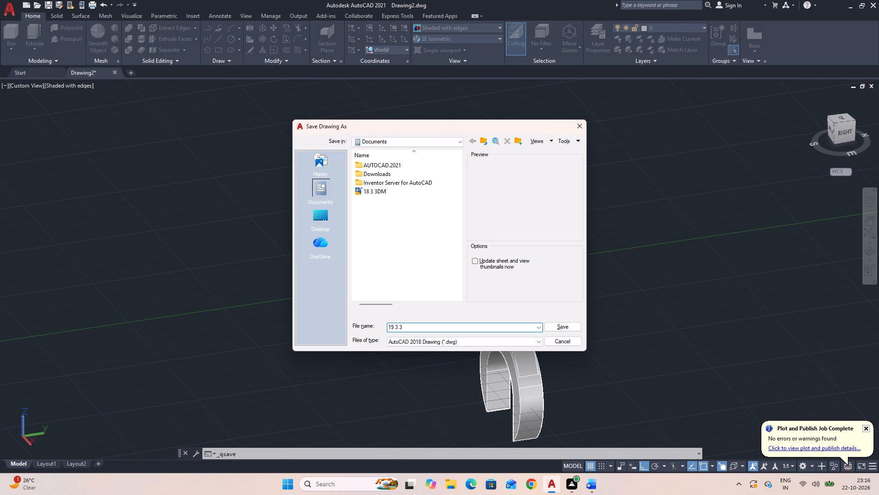
{"action": "type", "text": "DM"}
{"action": "left_click", "coordinate": [568, 325]}
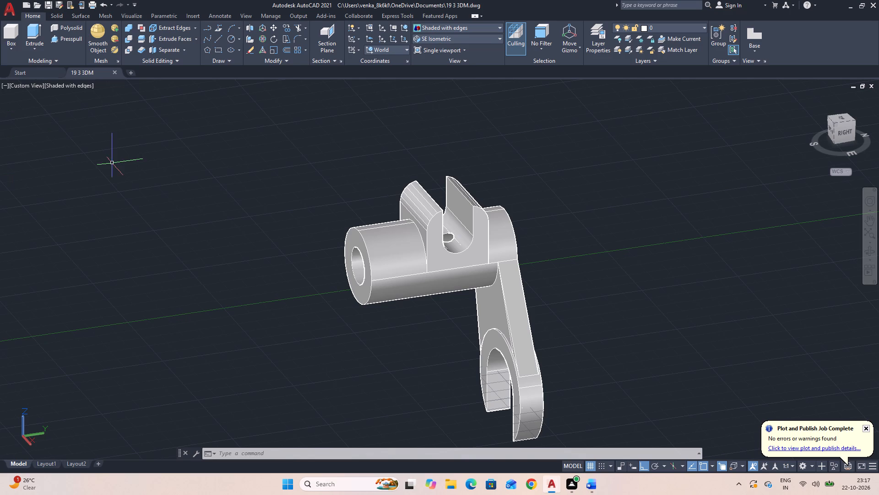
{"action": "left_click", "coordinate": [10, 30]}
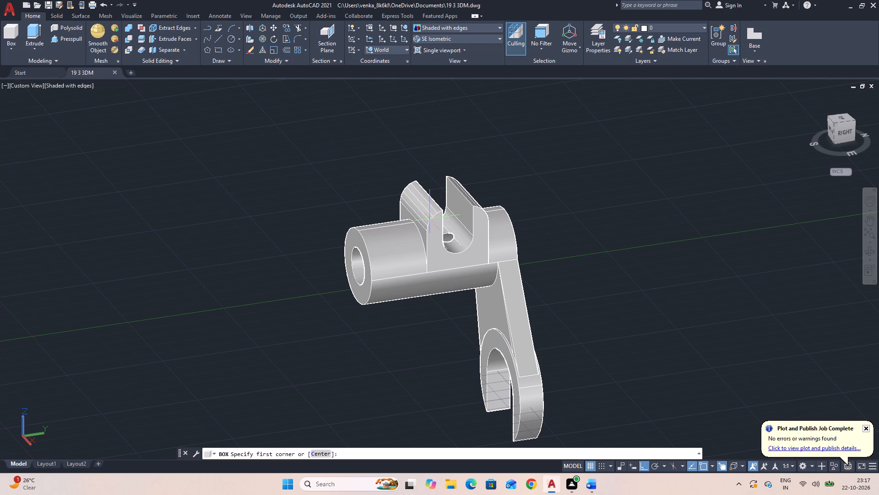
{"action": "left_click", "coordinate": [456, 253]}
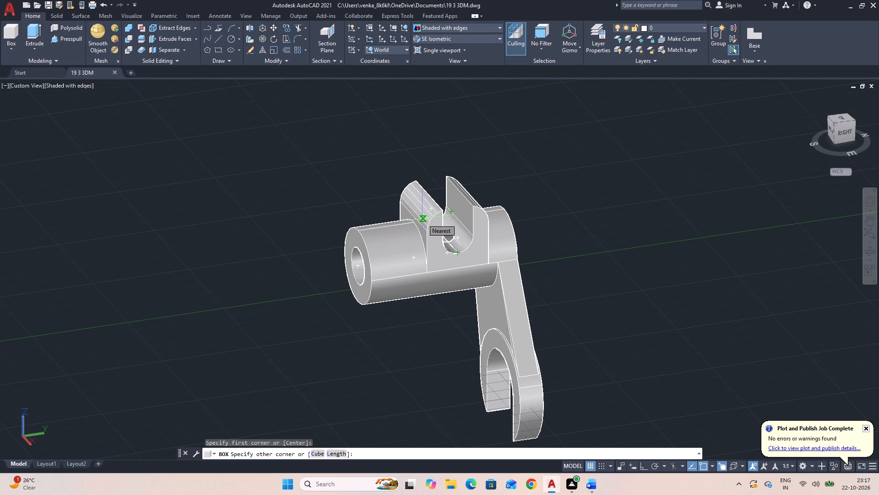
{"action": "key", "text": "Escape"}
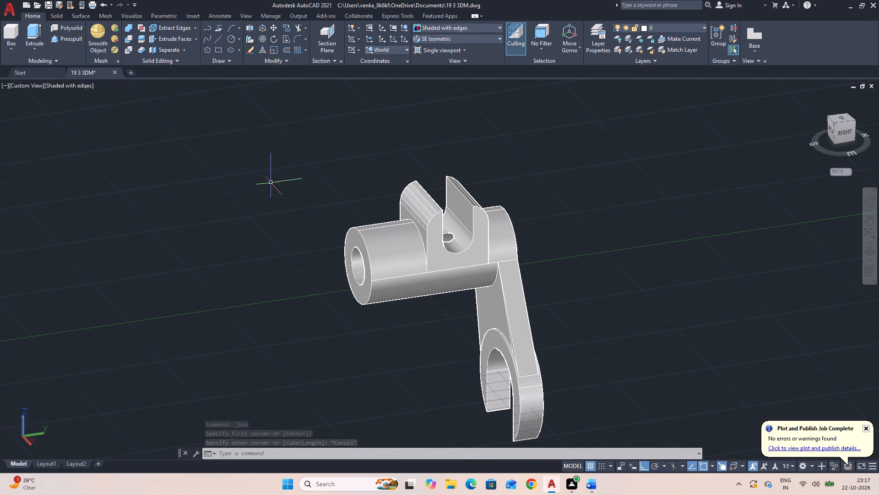
Draw a solid cylinder from the centre of the bore's open front end, matching the outer cylinder's radius, with its axis endpoint 76 along the bore.
{"action": "left_click", "coordinate": [870, 250]}
{"action": "left_click_drag", "start_coordinate": [667, 294], "coordinate": [732, 268]}
{"action": "left_click_drag", "start_coordinate": [700, 281], "coordinate": [791, 267]}
{"action": "left_click_drag", "start_coordinate": [790, 267], "coordinate": [749, 250]}
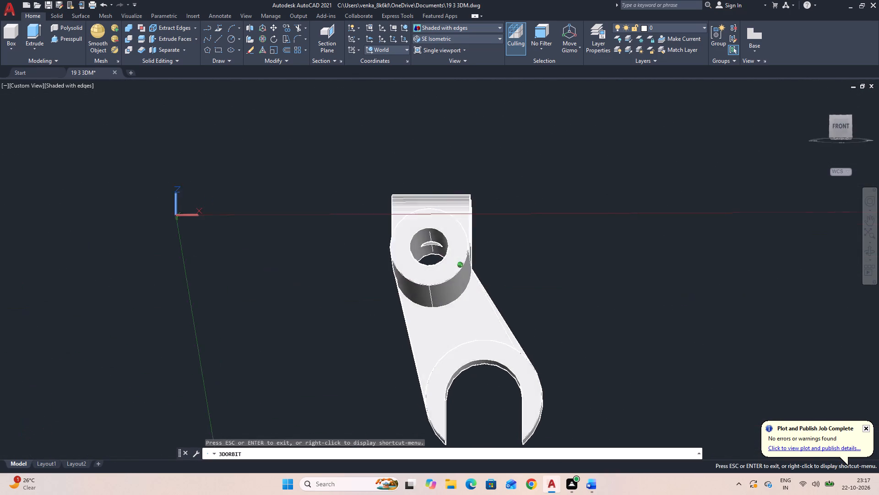
{"action": "left_click_drag", "start_coordinate": [749, 250], "coordinate": [700, 324]}
{"action": "key", "text": "Escape"}
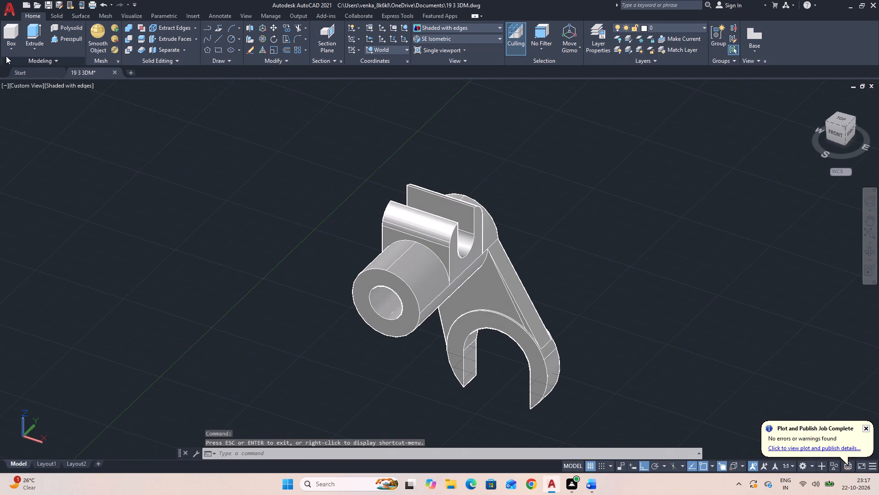
{"action": "left_click", "coordinate": [10, 44]}
{"action": "left_click", "coordinate": [16, 84]}
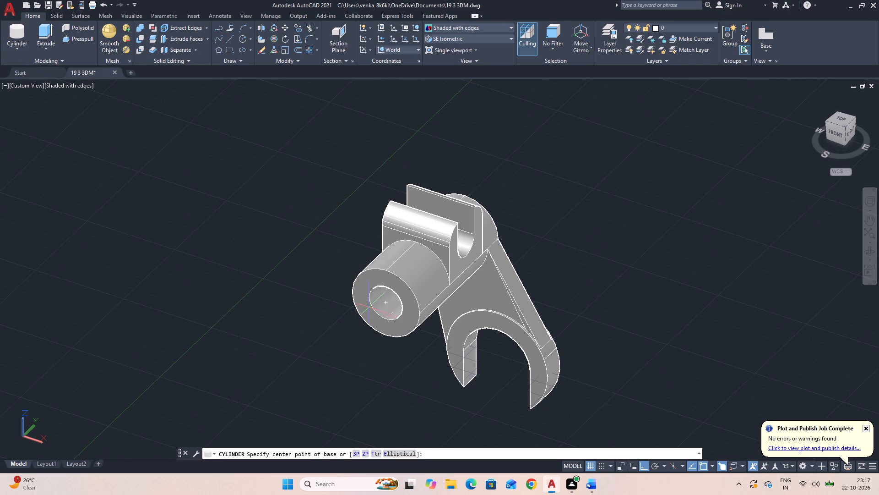
{"action": "left_click", "coordinate": [385, 304]}
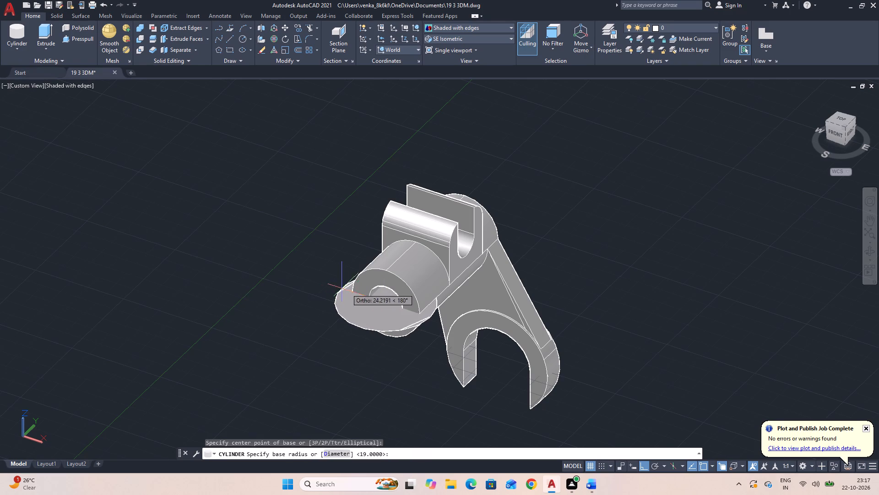
{"action": "left_click", "coordinate": [350, 292]}
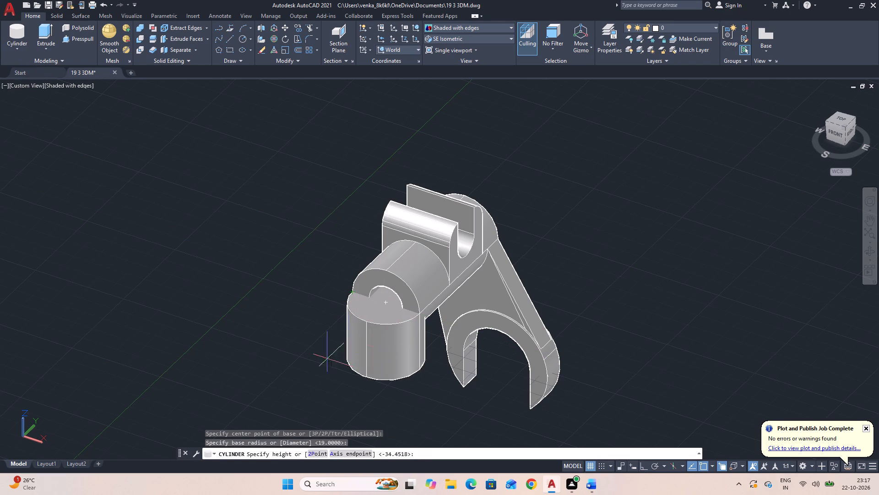
{"action": "left_click", "coordinate": [347, 451]}
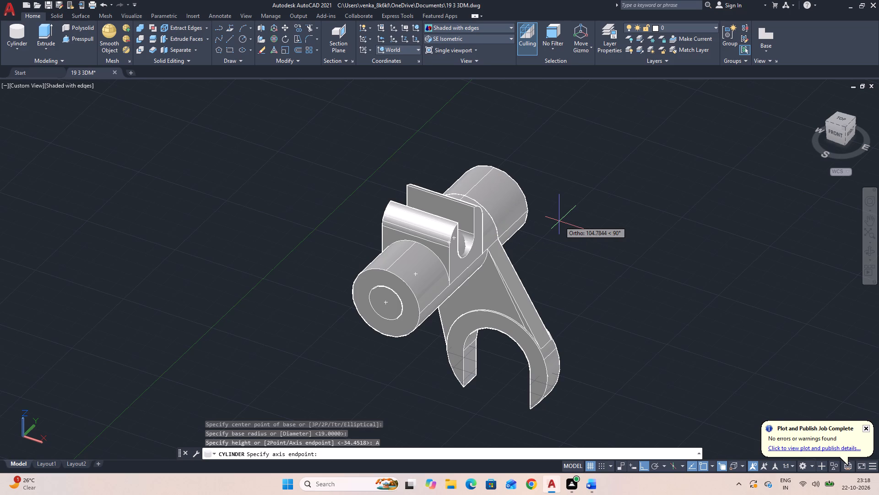
{"action": "type", "text": "76"}
{"action": "key", "text": "Return"}
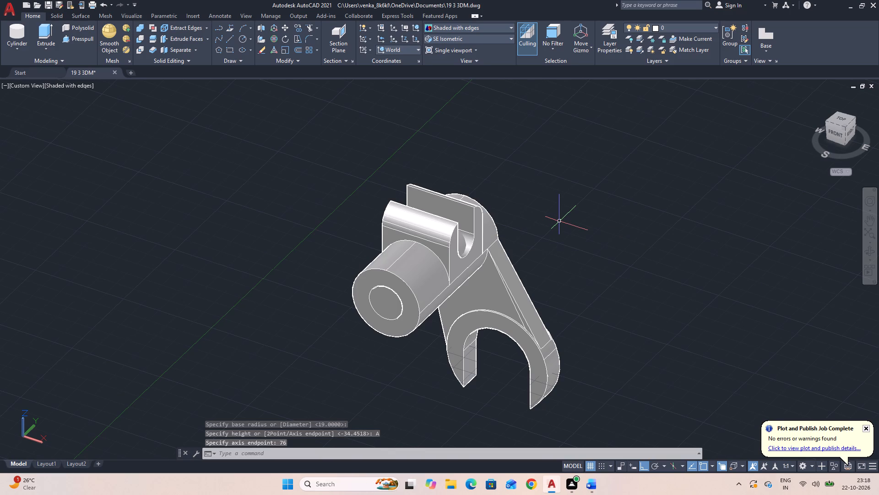
Presspull the bore circle on the front face back through the full length of the added cylinder to reopen the hole.
{"action": "left_click", "coordinate": [866, 252]}
{"action": "left_click_drag", "start_coordinate": [740, 275], "coordinate": [638, 328]}
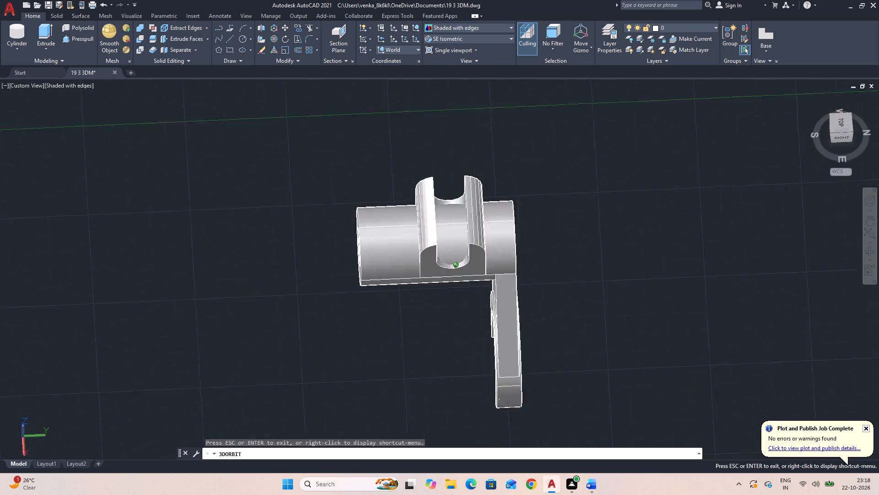
{"action": "left_click_drag", "start_coordinate": [638, 328], "coordinate": [792, 201]}
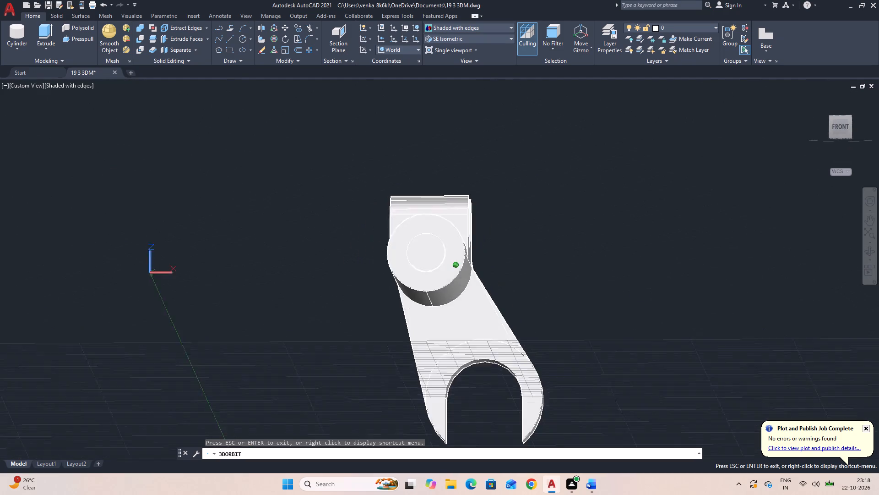
{"action": "left_click_drag", "start_coordinate": [792, 201], "coordinate": [792, 202]}
{"action": "left_click_drag", "start_coordinate": [627, 246], "coordinate": [544, 319]}
{"action": "left_click_drag", "start_coordinate": [199, 321], "coordinate": [271, 319]}
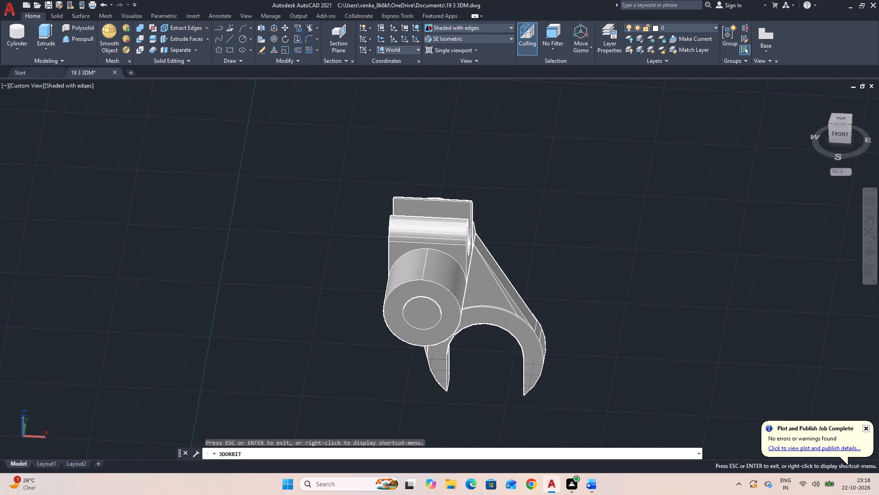
{"action": "left_click", "coordinate": [71, 40]}
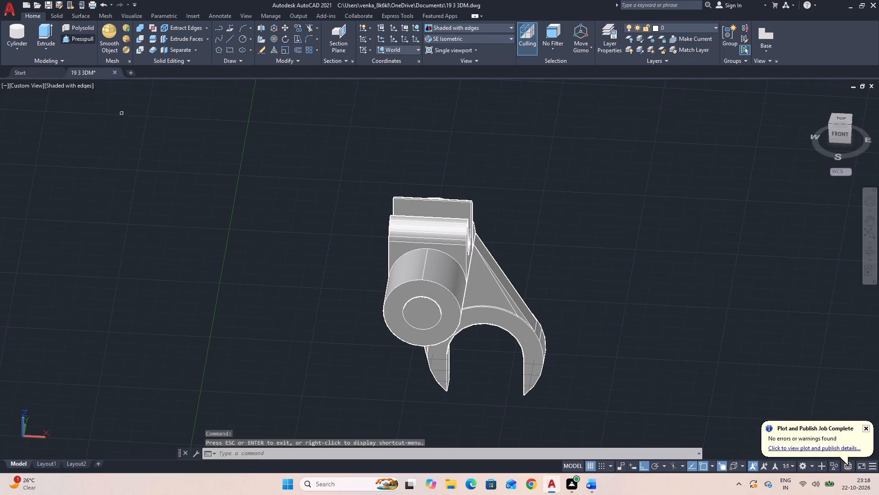
{"action": "left_click", "coordinate": [428, 310]}
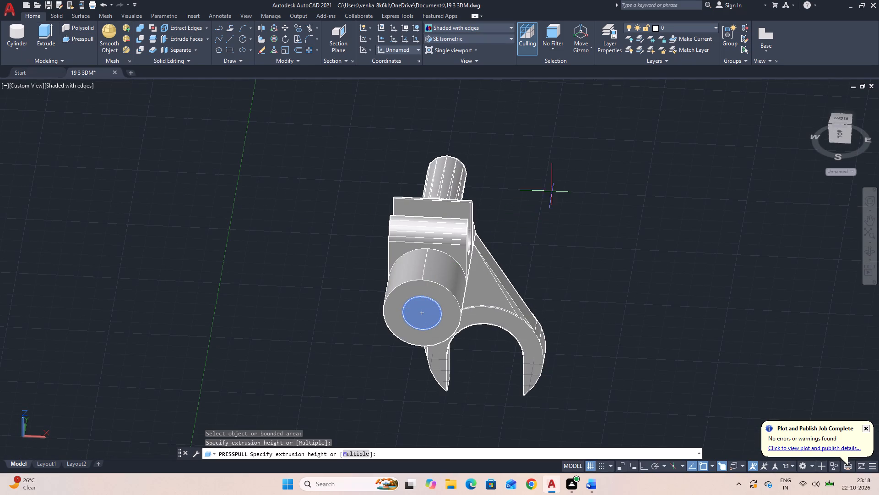
{"action": "left_click", "coordinate": [556, 186]}
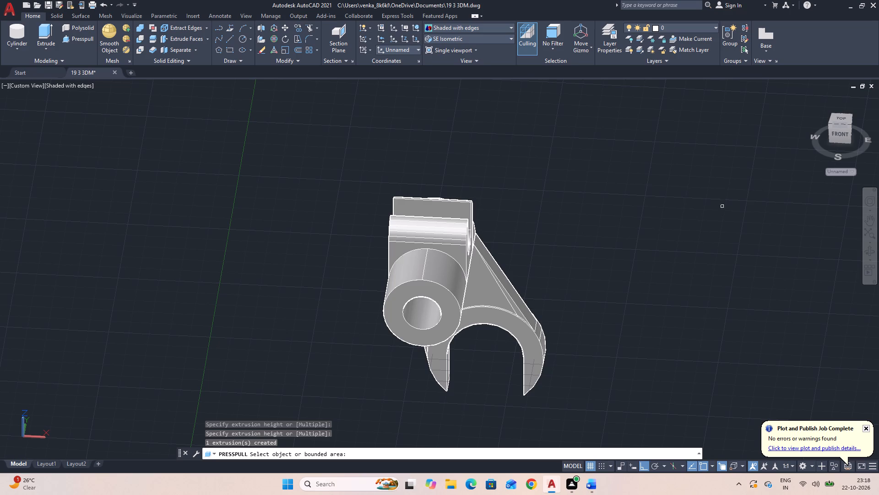
Examine the part from the front, back and side, checking the through bore, the slot and the edge where the plate meets the ring.
{"action": "left_click", "coordinate": [868, 250]}
{"action": "left_click_drag", "start_coordinate": [787, 238], "coordinate": [781, 241]}
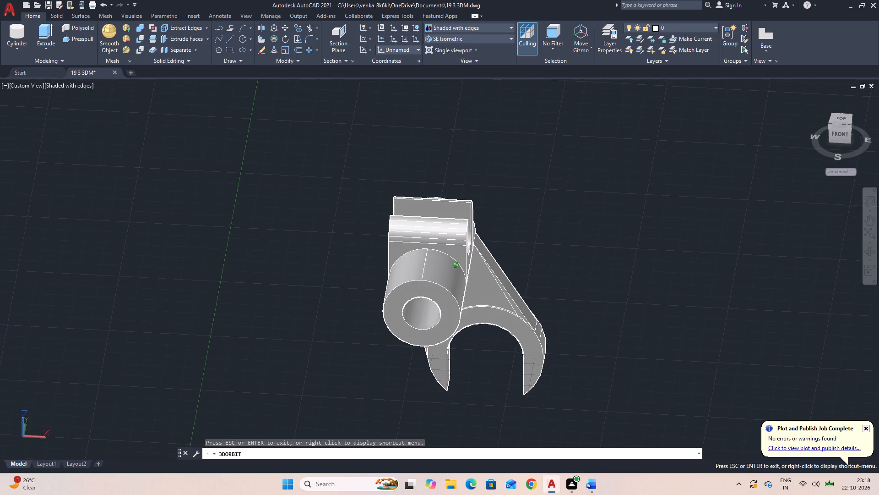
{"action": "left_click_drag", "start_coordinate": [781, 241], "coordinate": [457, 165]}
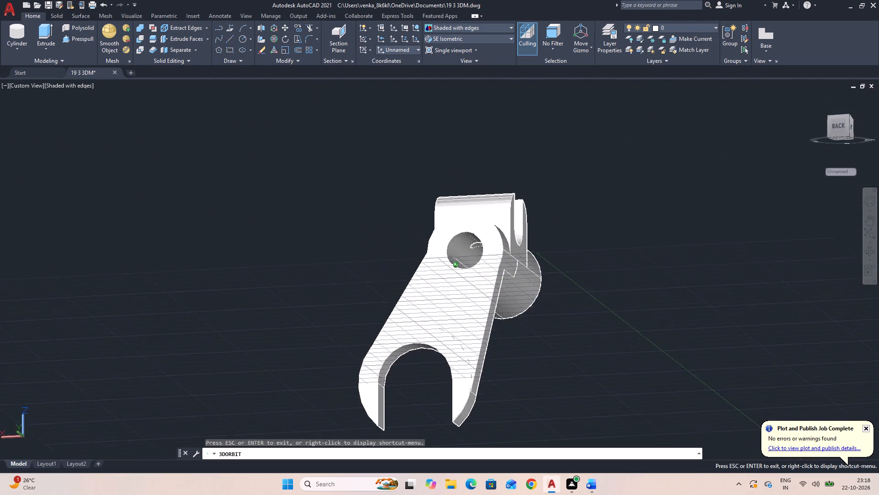
{"action": "left_click_drag", "start_coordinate": [457, 165], "coordinate": [653, 301]}
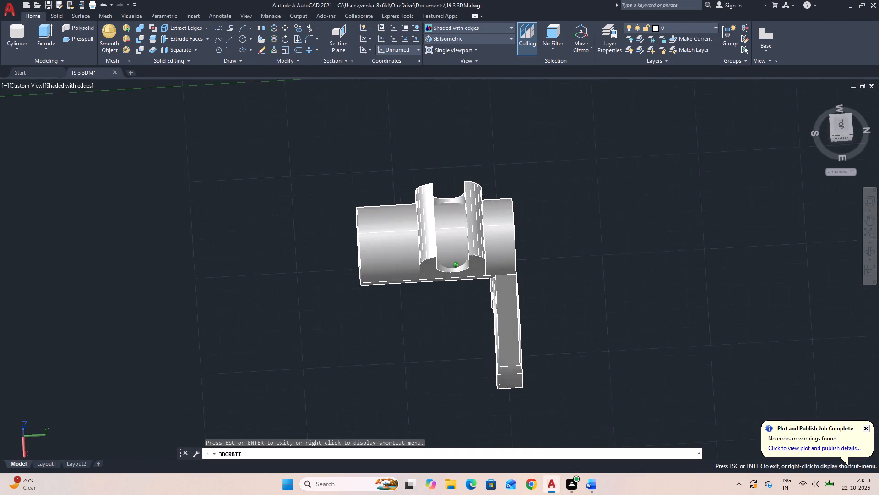
{"action": "left_click_drag", "start_coordinate": [653, 301], "coordinate": [663, 295]}
{"action": "left_click_drag", "start_coordinate": [564, 302], "coordinate": [601, 237]}
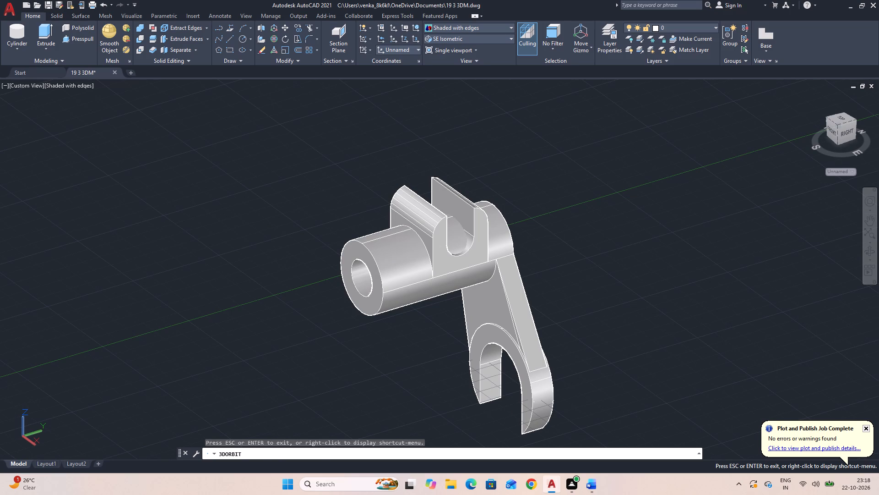
{"action": "key", "text": "Escape"}
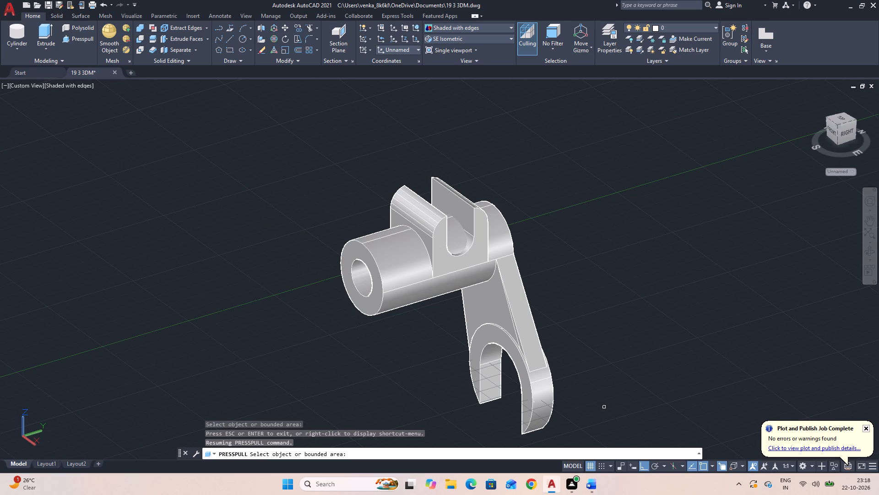
{"action": "scroll", "coordinate": [525, 352], "scroll_direction": "up", "scroll_amount": 5}
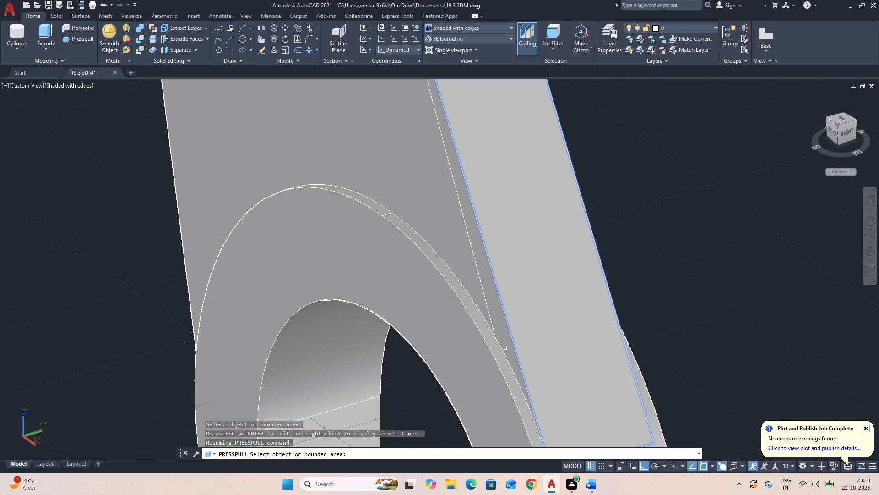
{"action": "scroll", "coordinate": [498, 335], "scroll_direction": "down", "scroll_amount": 4}
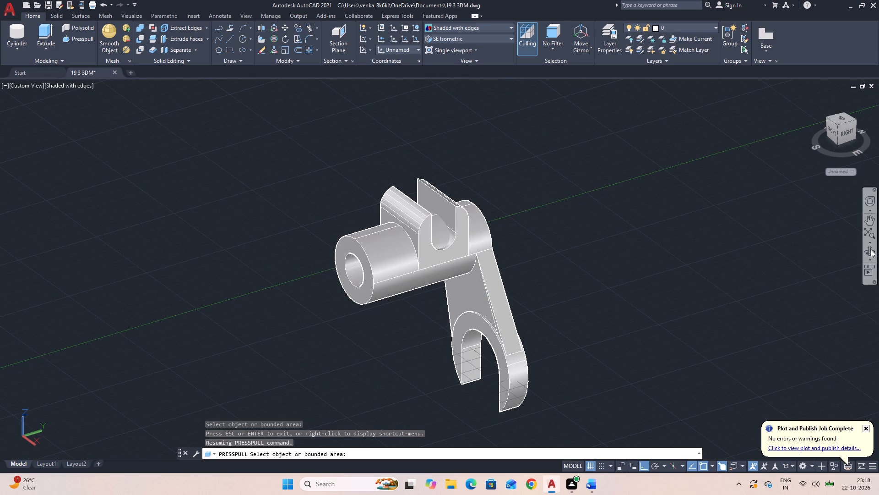
{"action": "key", "text": "Escape"}
Union all solids of the part, including the cylinder, slotted block, slanted plate and ring, into one solid.
{"action": "left_click", "coordinate": [585, 401]}
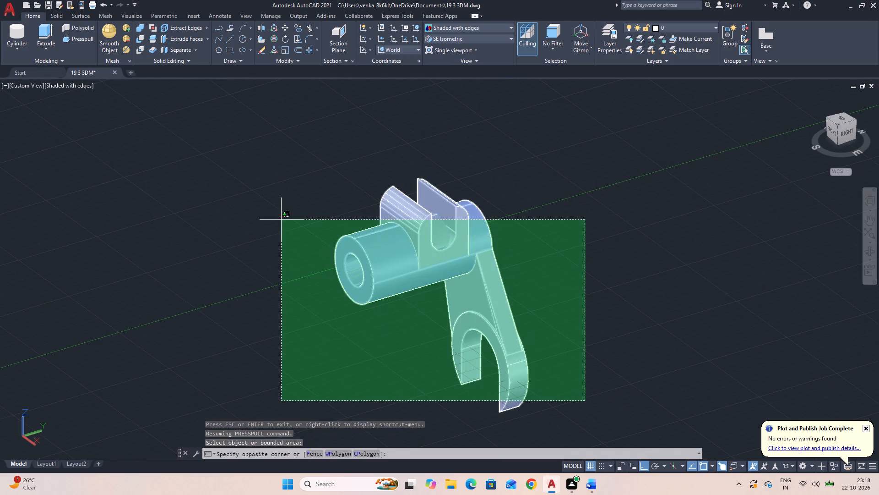
{"action": "left_click", "coordinate": [267, 205]}
{"action": "key", "text": "u"}
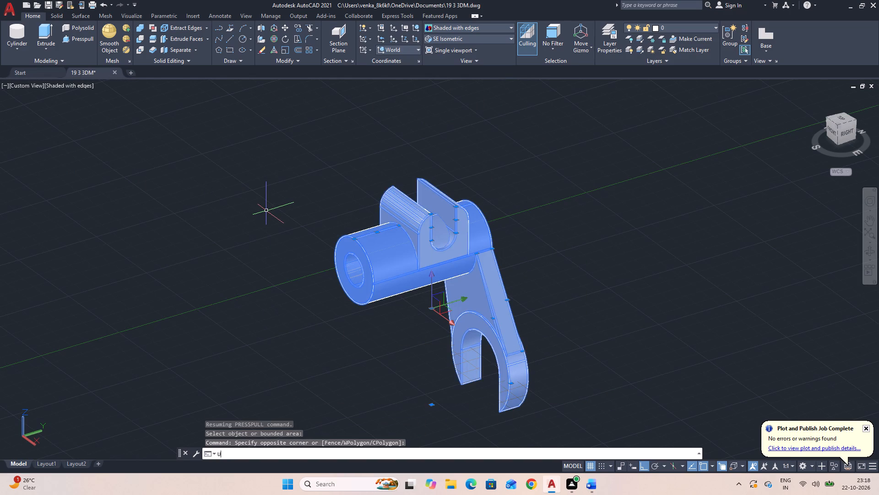
{"action": "type", "text": "NION"}
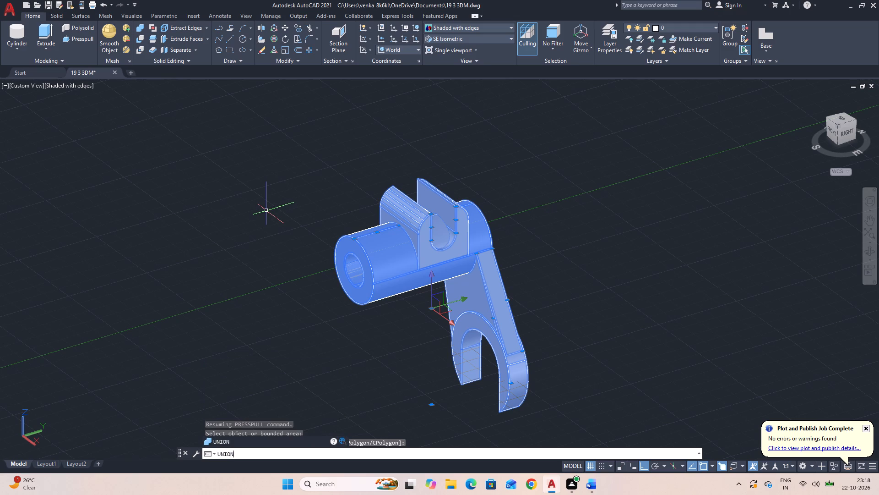
{"action": "key", "text": "space"}
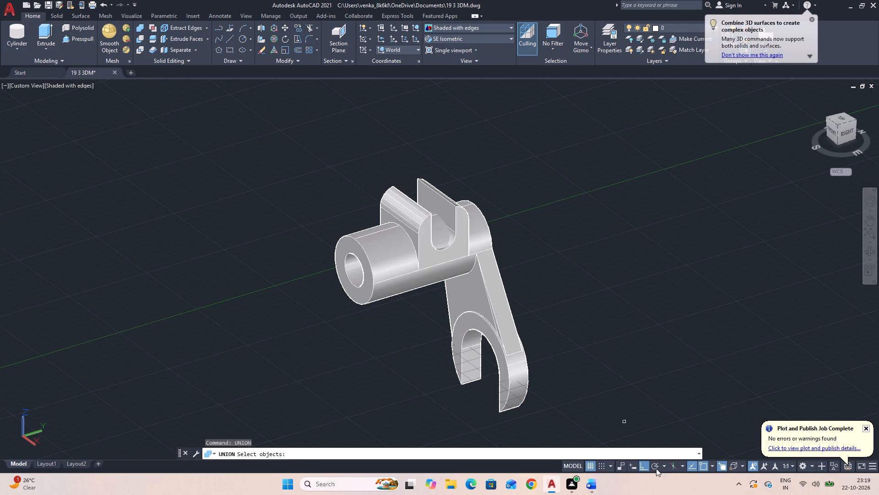
{"action": "left_click", "coordinate": [568, 399]}
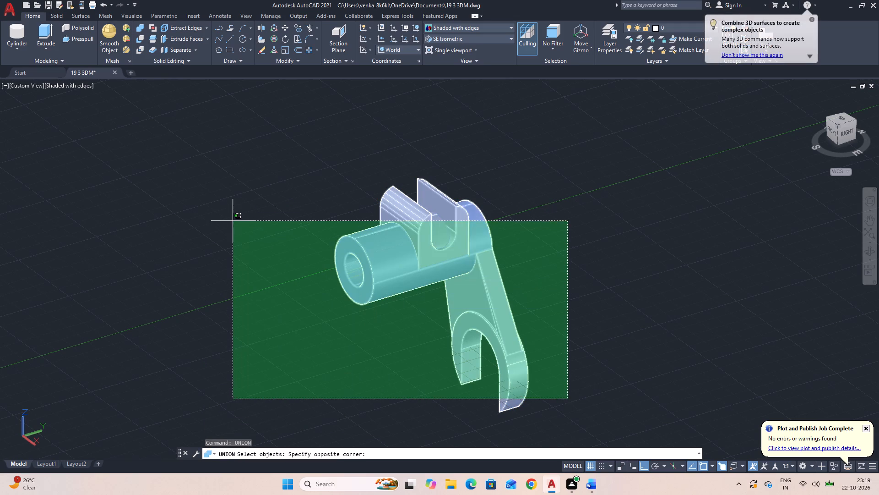
{"action": "left_click", "coordinate": [237, 192]}
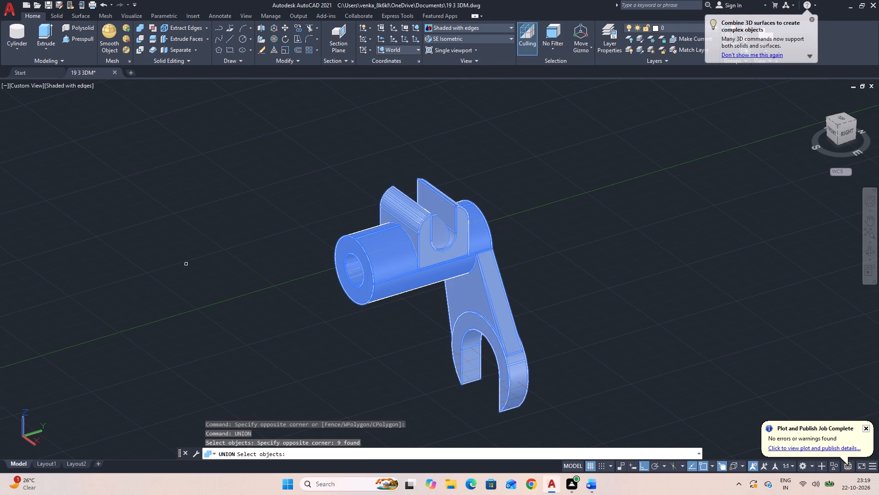
{"action": "key", "text": "Return"}
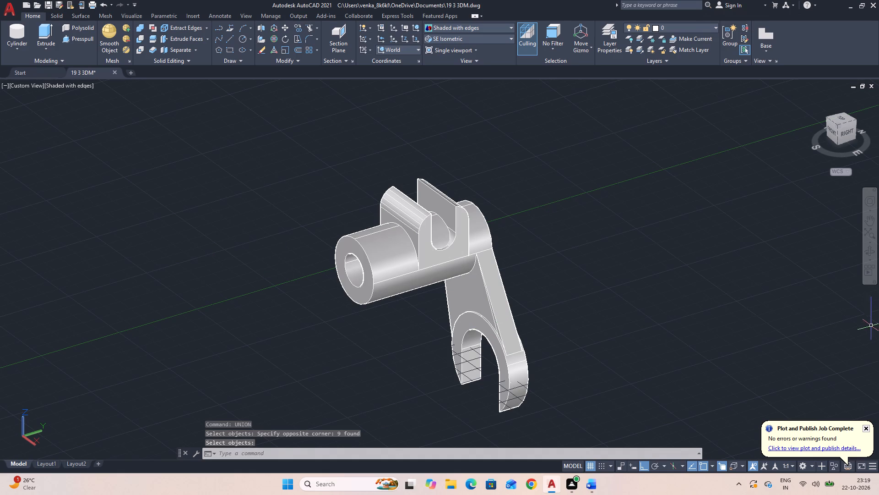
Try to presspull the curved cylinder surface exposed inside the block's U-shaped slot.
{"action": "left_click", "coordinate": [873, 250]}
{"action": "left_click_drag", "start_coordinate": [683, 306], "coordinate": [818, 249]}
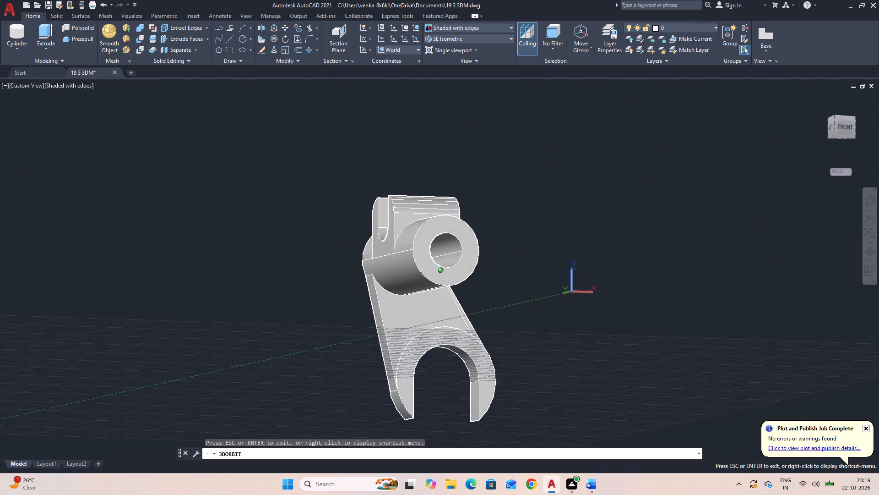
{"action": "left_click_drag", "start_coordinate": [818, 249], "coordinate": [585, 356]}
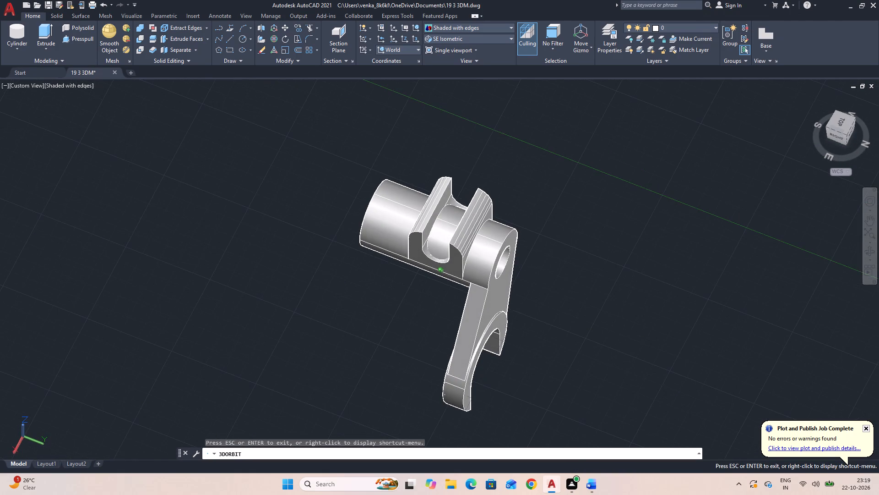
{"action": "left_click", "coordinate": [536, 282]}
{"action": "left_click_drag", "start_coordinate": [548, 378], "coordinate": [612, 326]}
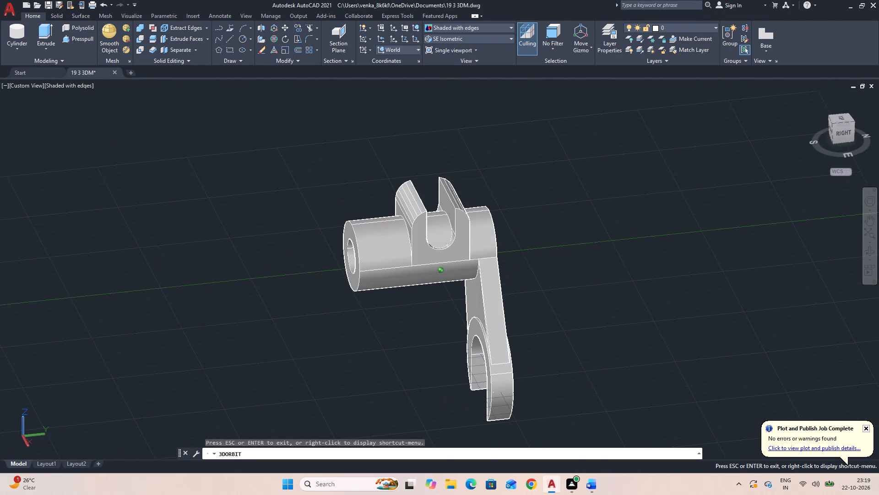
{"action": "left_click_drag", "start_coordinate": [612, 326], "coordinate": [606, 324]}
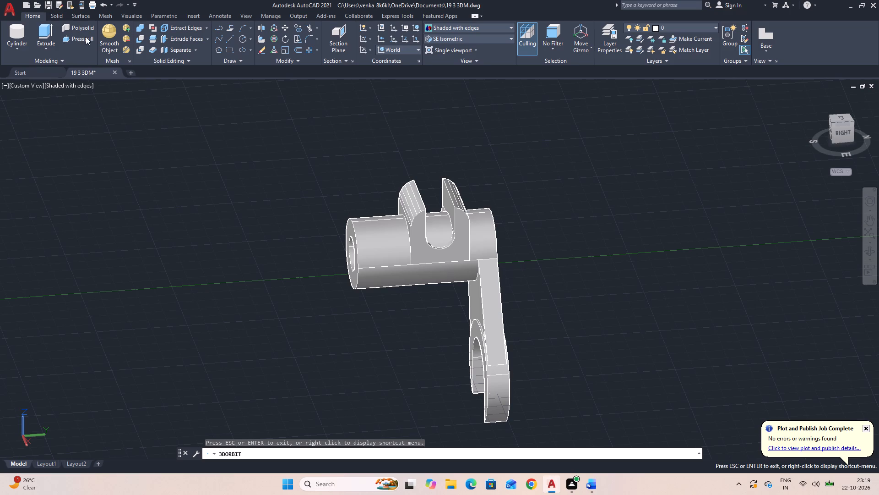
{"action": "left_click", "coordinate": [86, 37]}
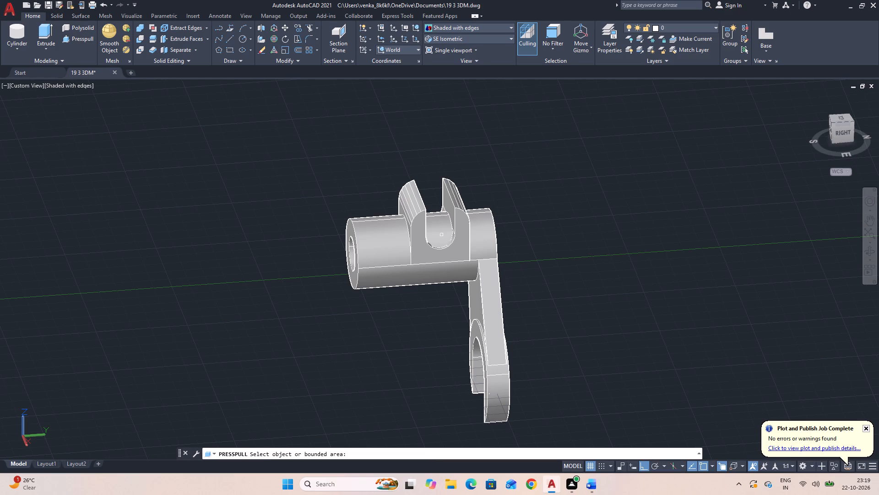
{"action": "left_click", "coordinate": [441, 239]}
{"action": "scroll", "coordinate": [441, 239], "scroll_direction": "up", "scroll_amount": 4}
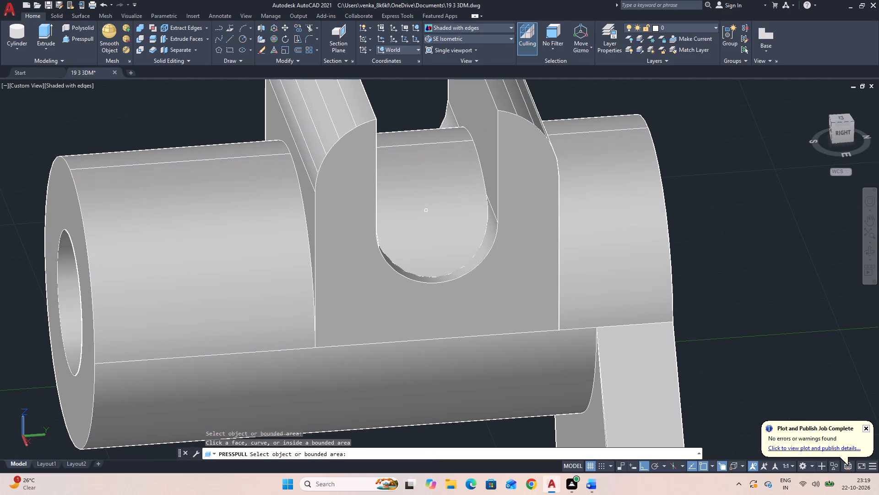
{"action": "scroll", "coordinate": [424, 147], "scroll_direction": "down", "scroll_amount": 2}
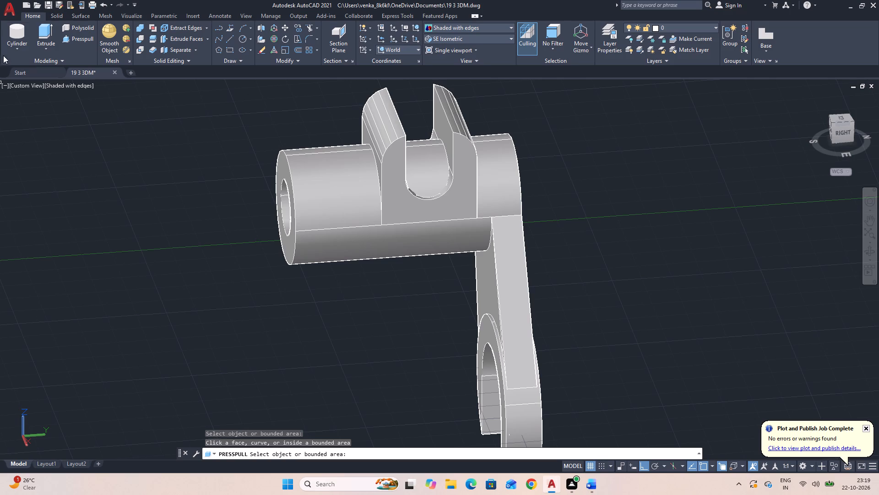
Draw a solid cylinder from the centre of the slot's rounded bottom, matching the slot's radius, with its axis endpoint 38 along the slot.
{"action": "left_click", "coordinate": [16, 33]}
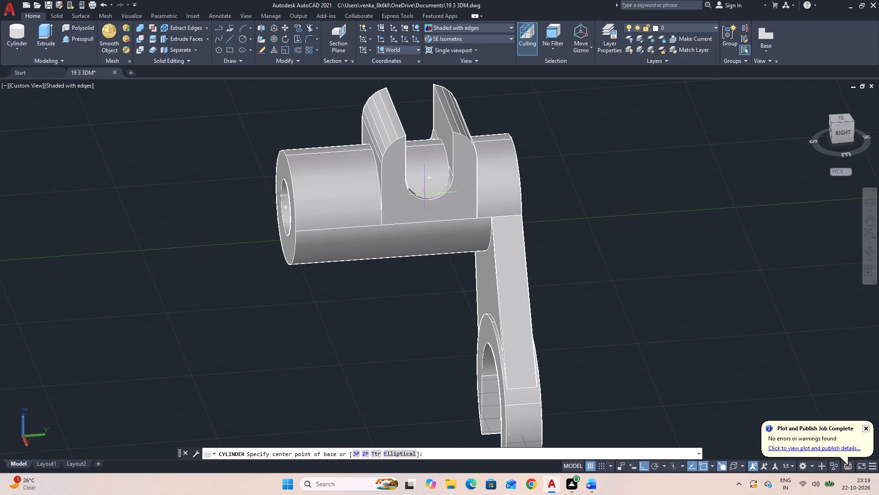
{"action": "left_click", "coordinate": [428, 181]}
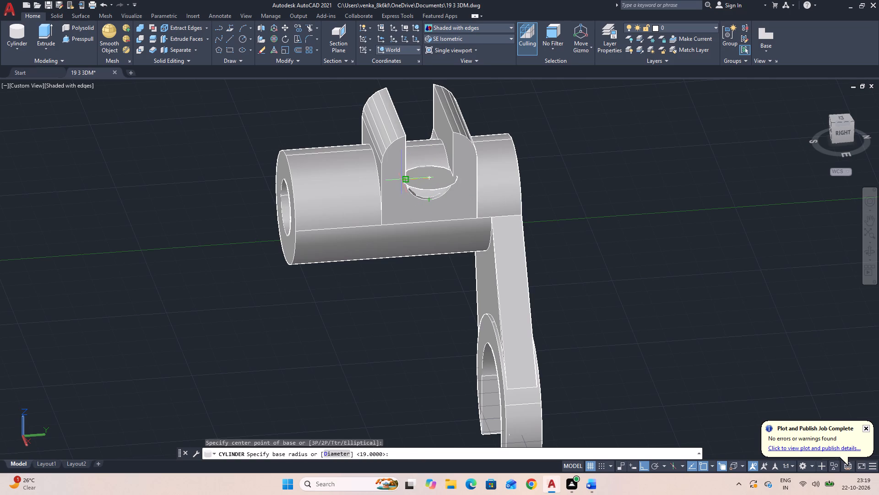
{"action": "left_click", "coordinate": [403, 180]}
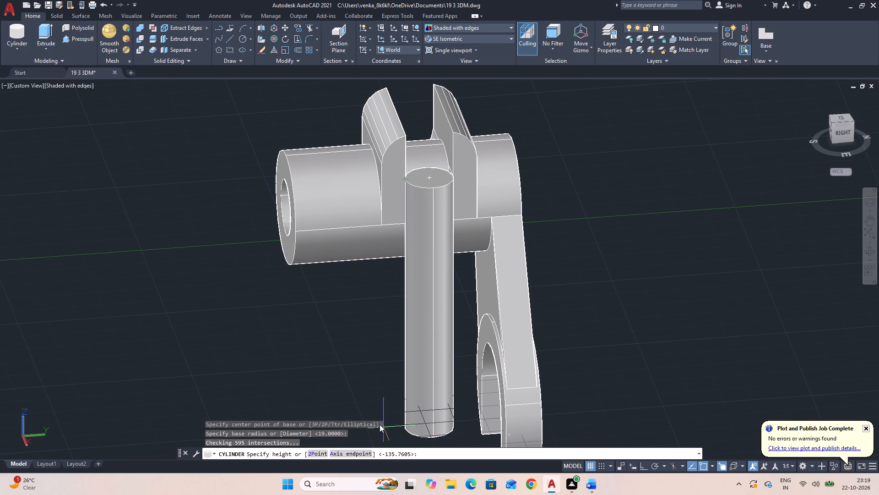
{"action": "left_click", "coordinate": [354, 451]}
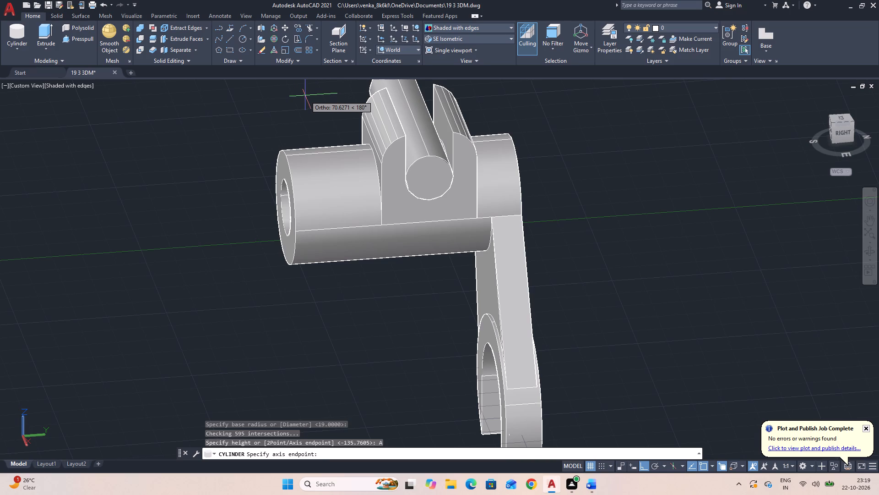
{"action": "type", "text": "38"}
{"action": "key", "text": "Return"}
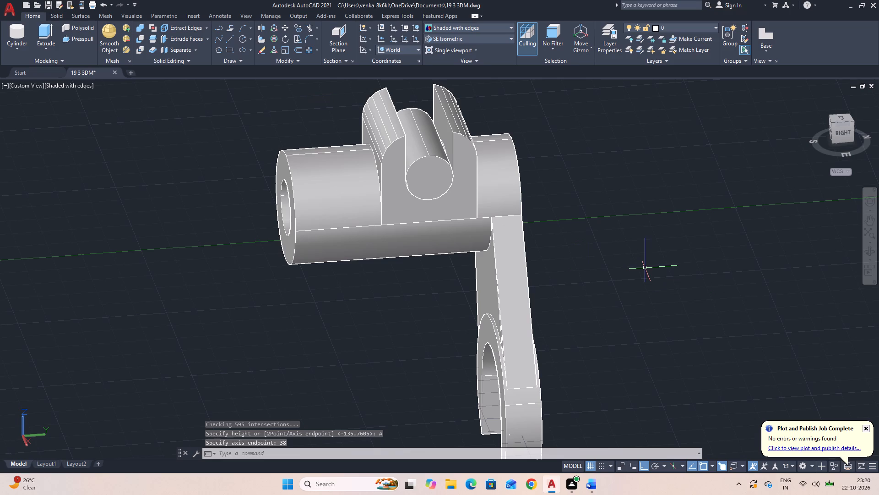
Subtract the new slot cylinder from the united part to clear the material left in the slot.
{"action": "key", "text": "s"}
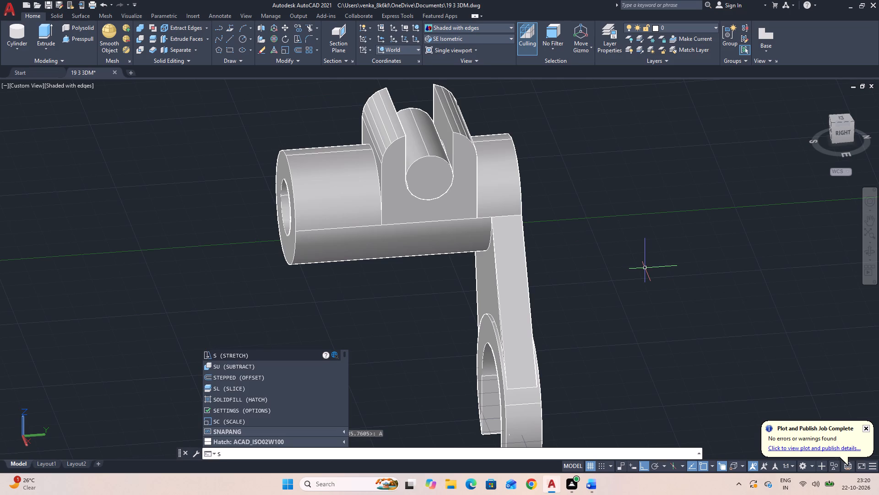
{"action": "type", "text": "U"}
{"action": "key", "text": "space"}
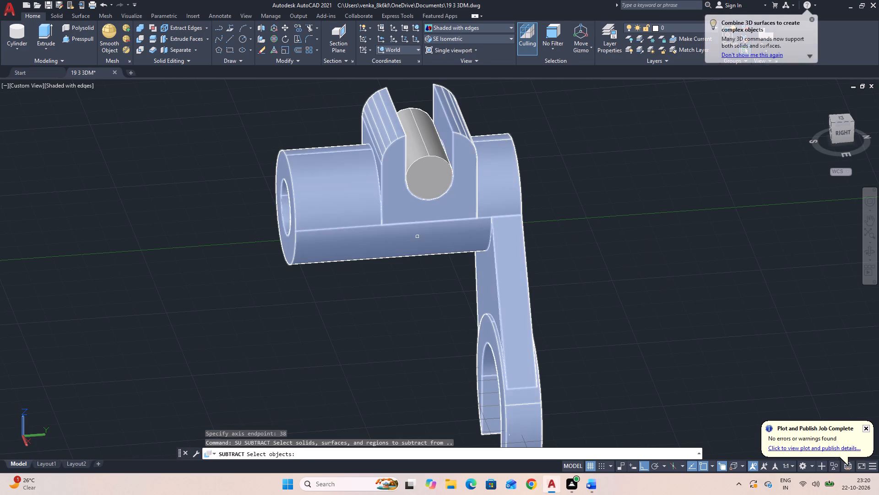
{"action": "left_click", "coordinate": [417, 238]}
{"action": "key", "text": "space"}
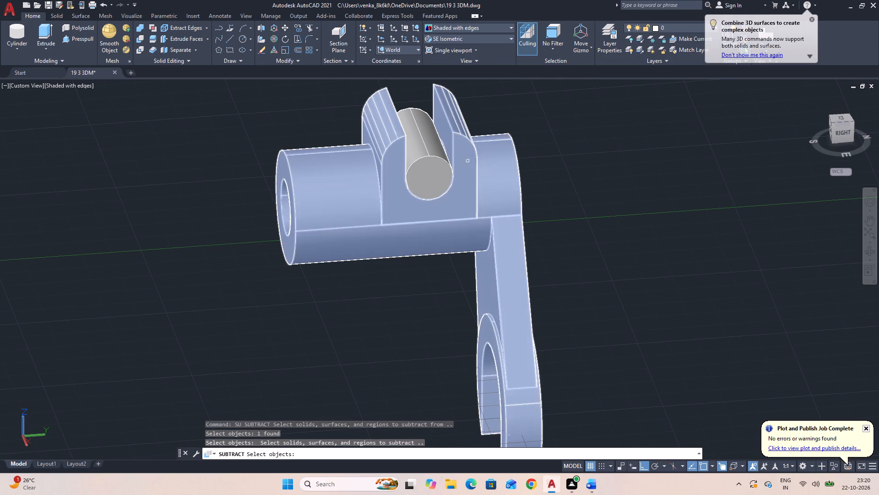
{"action": "left_click", "coordinate": [435, 165]}
{"action": "key", "text": "space"}
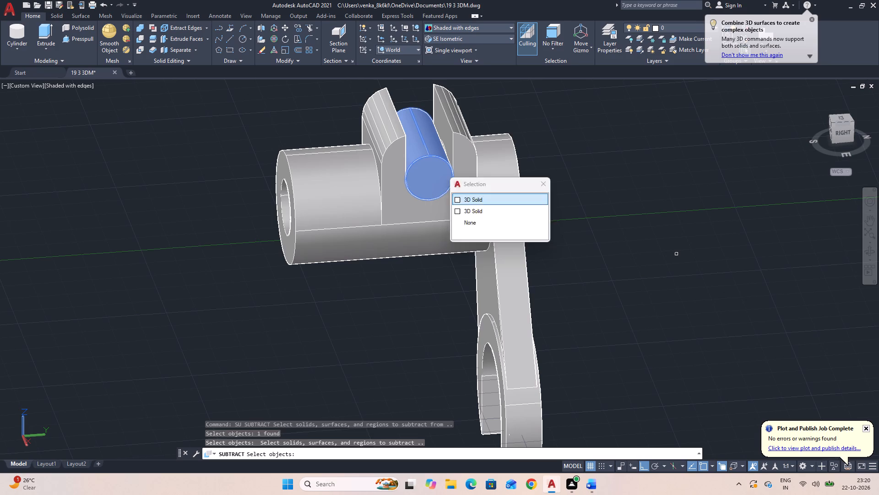
{"action": "key", "text": "space"}
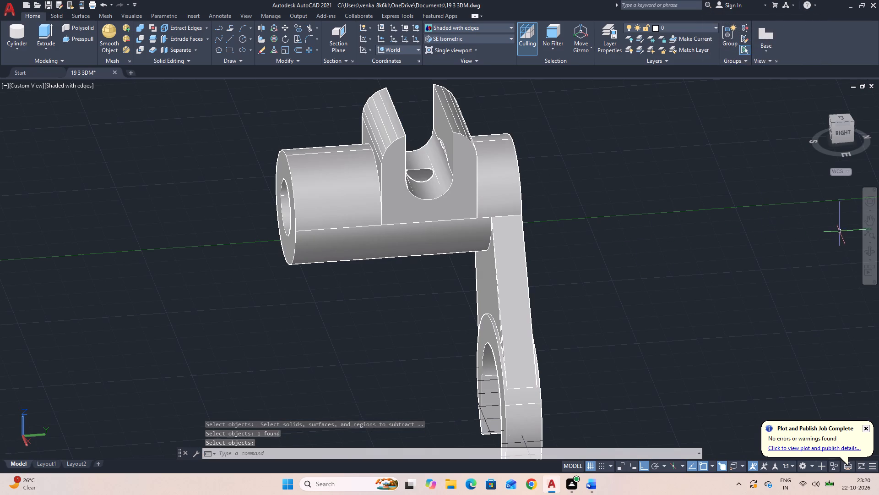
Examine the cut slot from above and the side, then the bore, plate and ring from the front.
{"action": "left_click", "coordinate": [871, 247]}
{"action": "left_click_drag", "start_coordinate": [698, 235], "coordinate": [635, 316]}
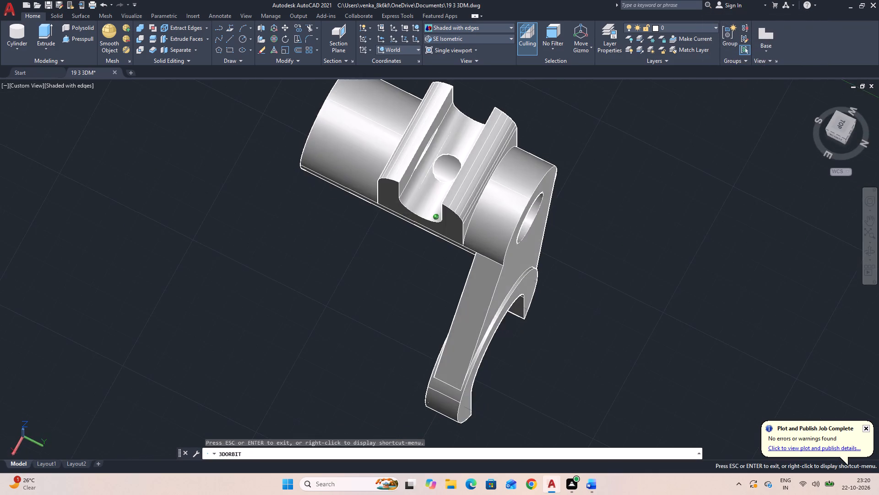
{"action": "left_click_drag", "start_coordinate": [635, 316], "coordinate": [700, 241]}
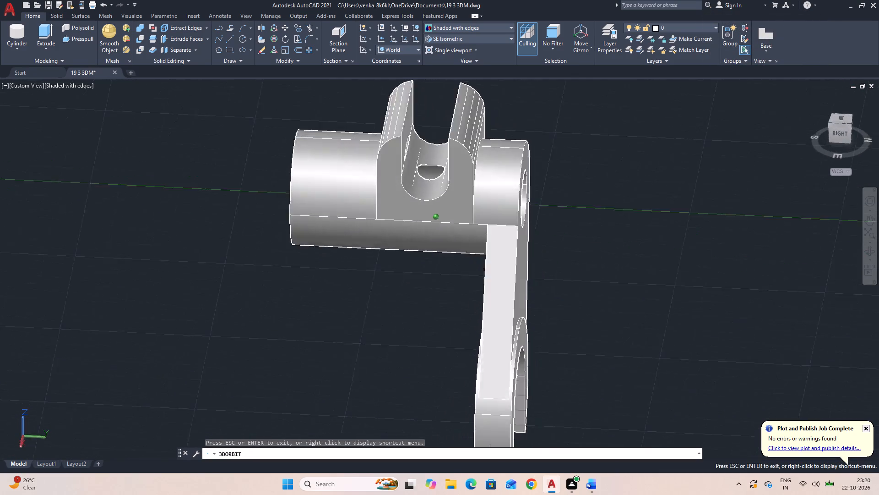
{"action": "left_click_drag", "start_coordinate": [700, 241], "coordinate": [709, 223]}
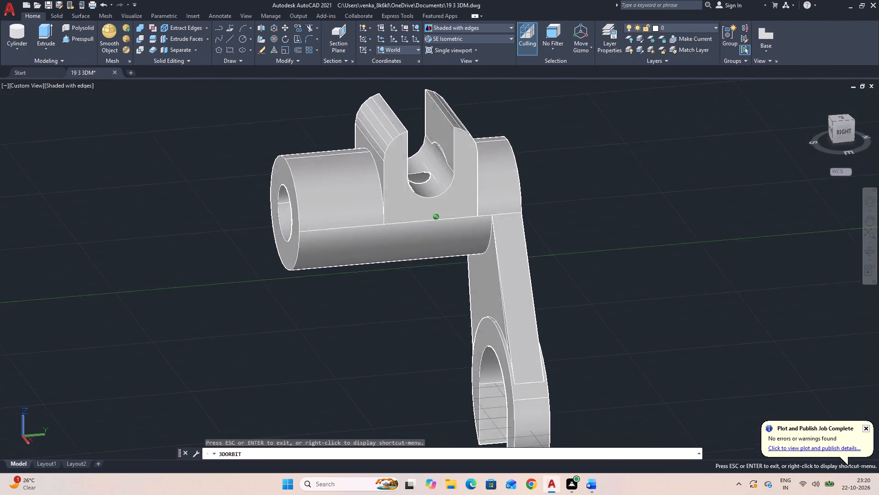
{"action": "left_click_drag", "start_coordinate": [709, 223], "coordinate": [739, 222]}
{"action": "left_click_drag", "start_coordinate": [666, 242], "coordinate": [747, 218]}
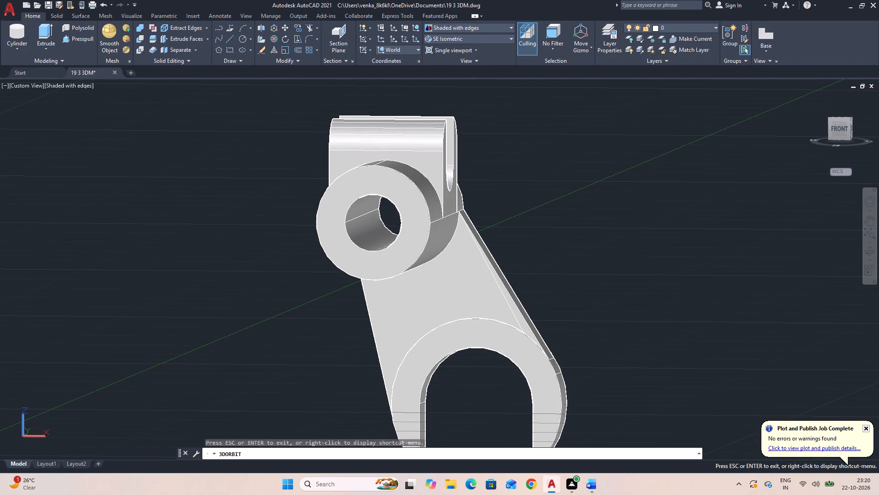
{"action": "left_click_drag", "start_coordinate": [568, 255], "coordinate": [583, 248]}
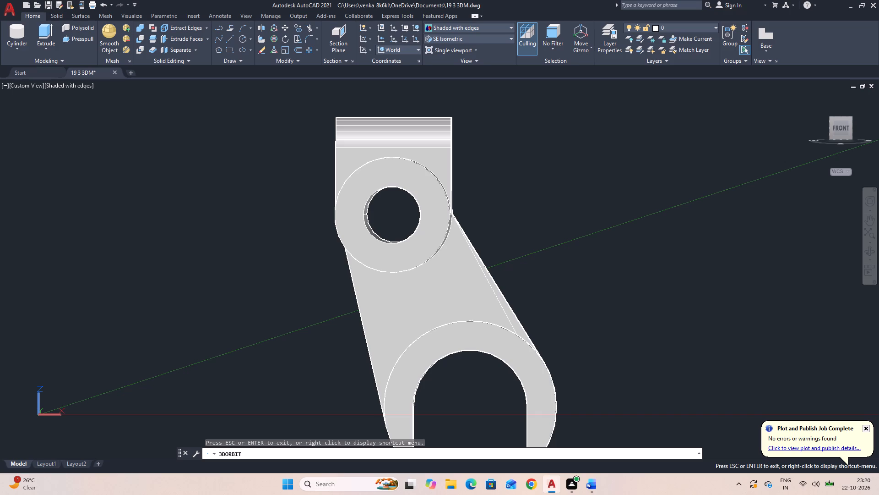
{"action": "middle_click_drag", "start_coordinate": [590, 264], "coordinate": [590, 206]}
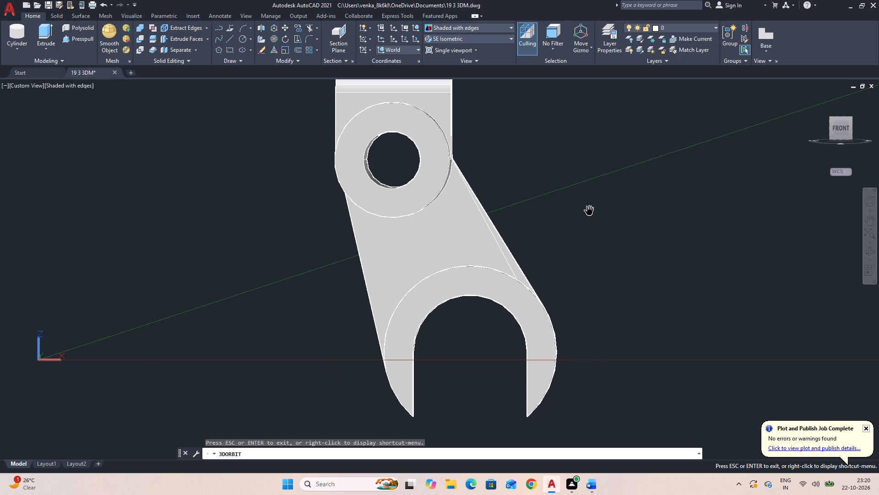
{"action": "key", "text": "Escape"}
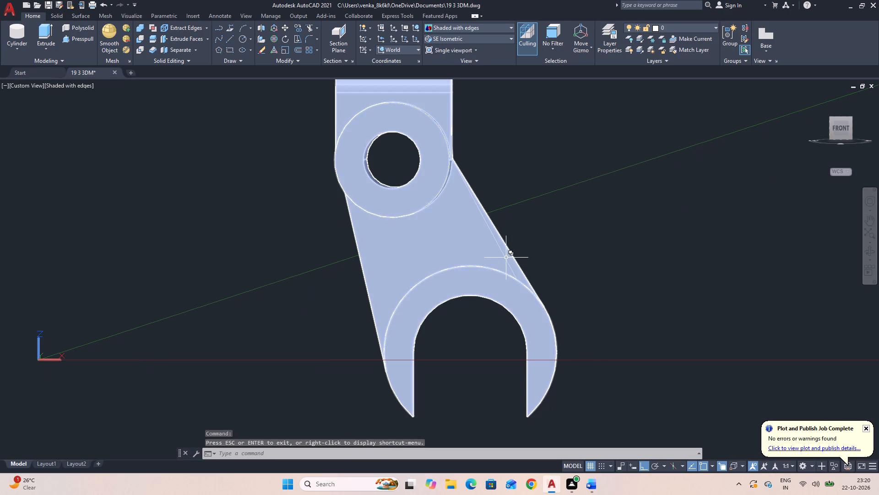
Delete the leftover construction line along the slanted plate's edge between the cylinder and the ring.
{"action": "left_click", "coordinate": [506, 260]}
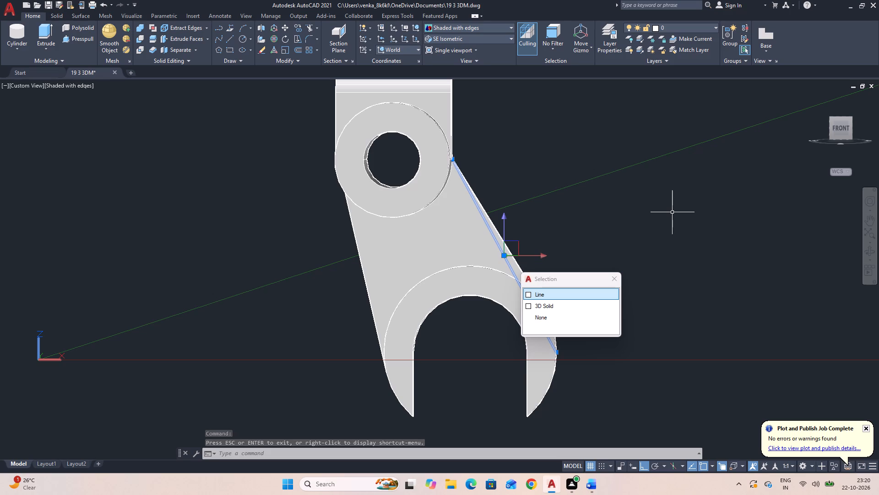
{"action": "key", "text": "Delete"}
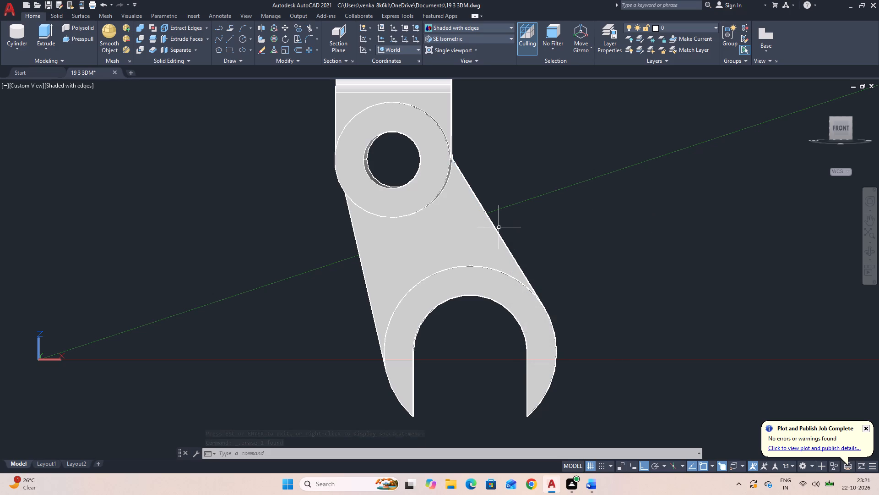
{"action": "left_click", "coordinate": [481, 239]}
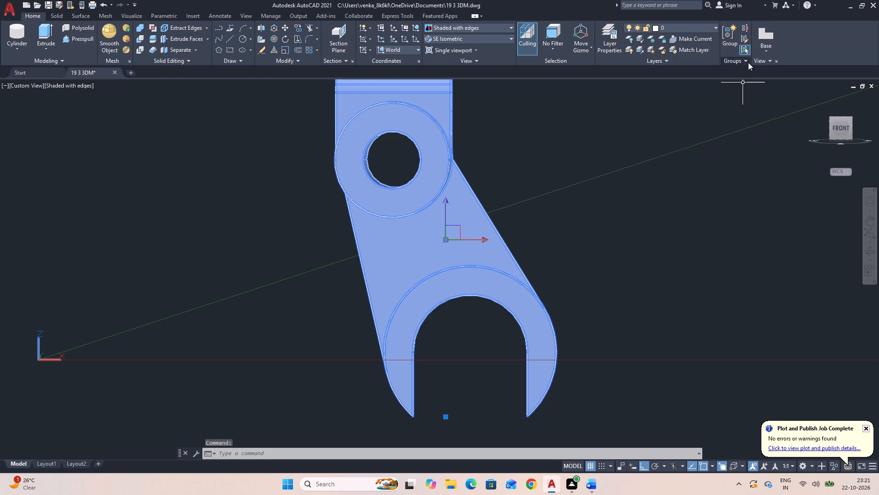
{"action": "key", "text": "Escape"}
Delete the existing viewport from Layout1.
{"action": "left_click", "coordinate": [48, 466]}
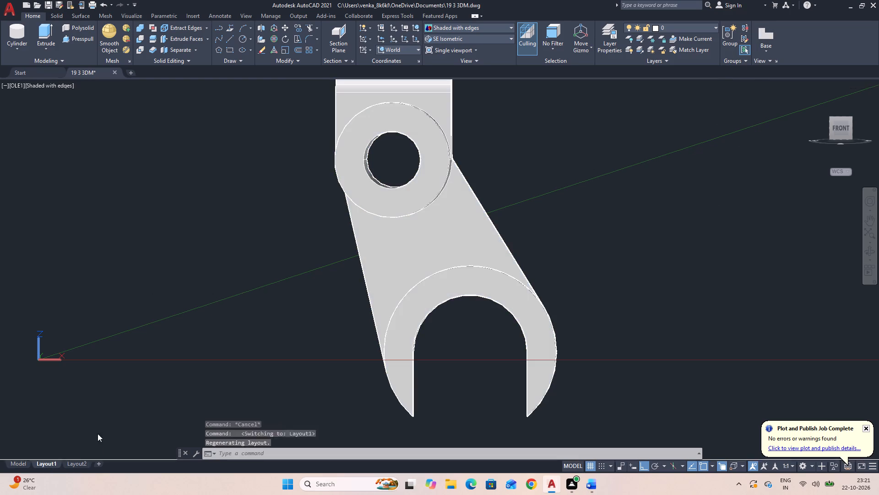
{"action": "left_click", "coordinate": [302, 314]}
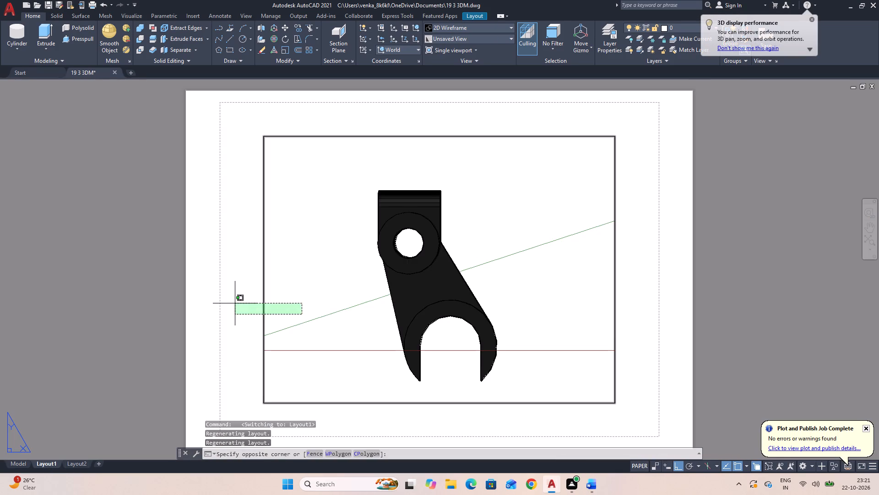
{"action": "left_click", "coordinate": [235, 303]}
{"action": "key", "text": "Delete"}
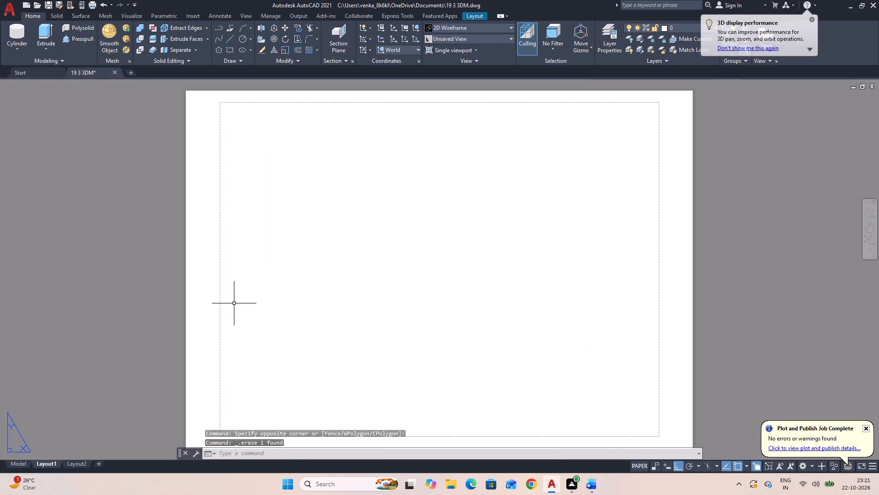
Return to model space and set the solid's view to SE Isometric.
{"action": "left_click", "coordinate": [16, 463]}
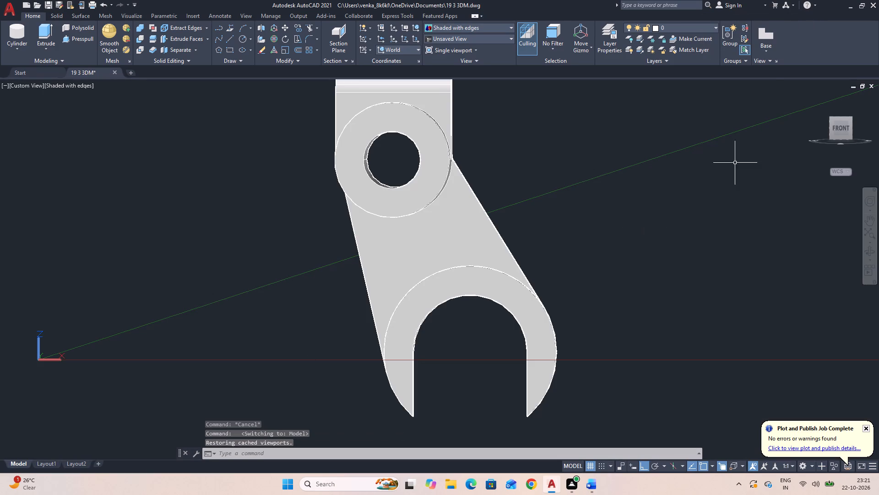
{"action": "scroll", "coordinate": [623, 147], "scroll_direction": "down", "scroll_amount": 3}
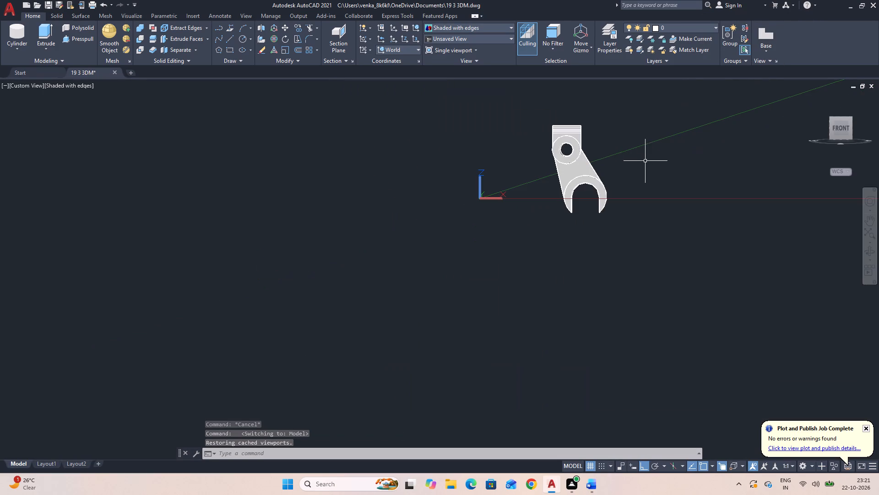
{"action": "middle_click_drag", "start_coordinate": [646, 161], "coordinate": [586, 220]}
{"action": "left_click", "coordinate": [491, 36]}
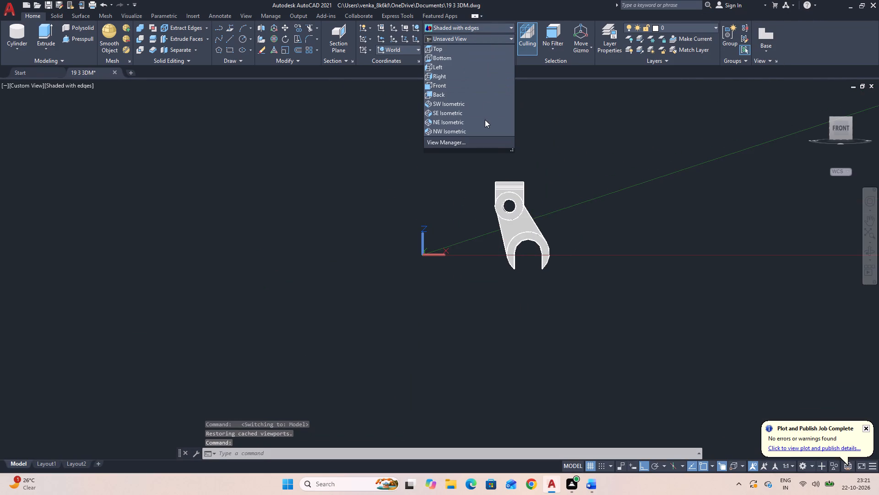
{"action": "left_click", "coordinate": [481, 112]}
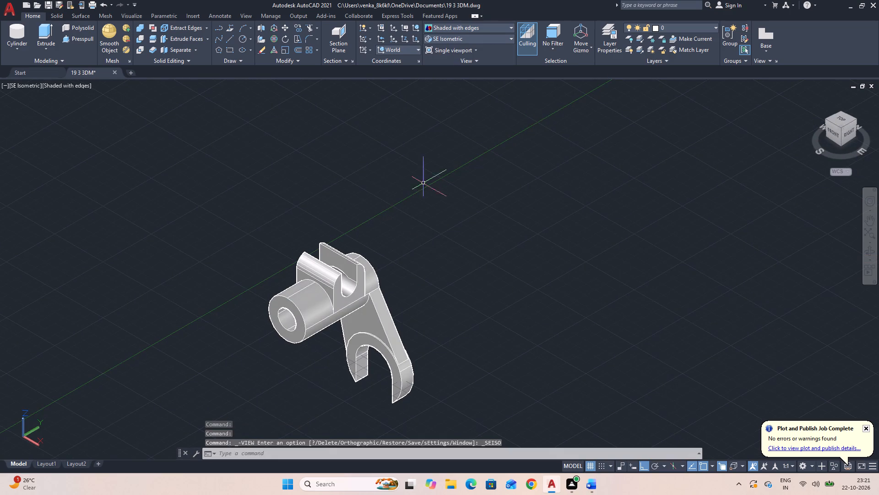
{"action": "key", "text": "Escape"}
{"action": "left_click", "coordinate": [380, 312]}
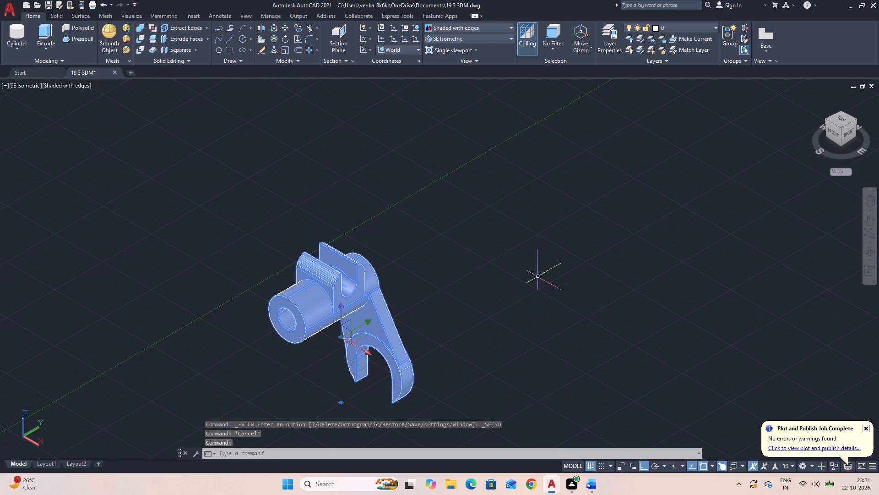
{"action": "key", "text": "Return"}
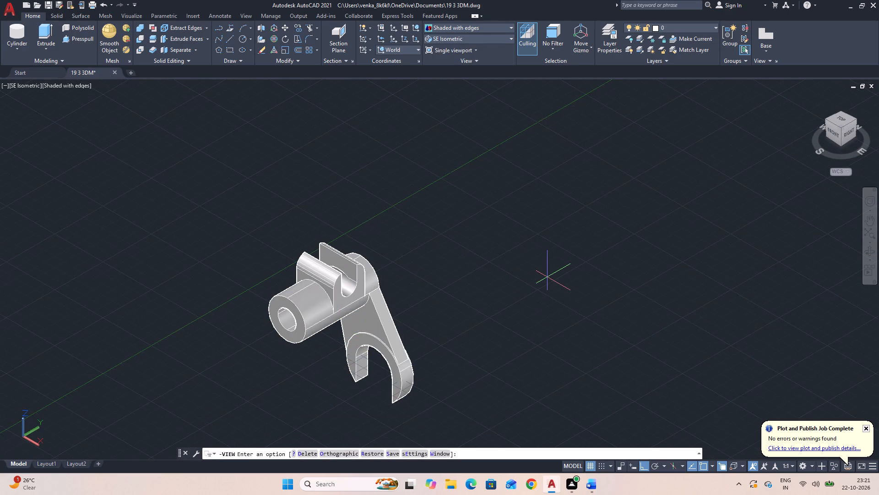
{"action": "key", "text": "Return"}
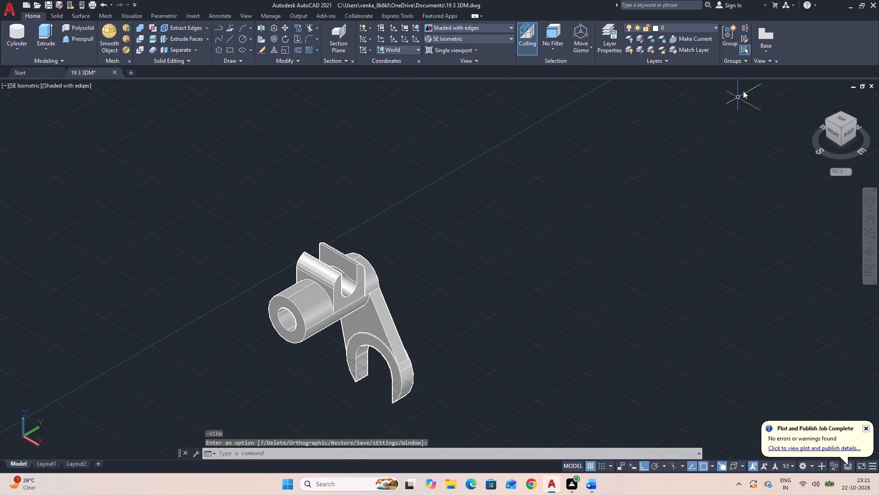
Create a base view of the solid from model space and place its front view in the upper right of the Layout1 sheet.
{"action": "left_click", "coordinate": [775, 43]}
{"action": "left_click", "coordinate": [780, 63]}
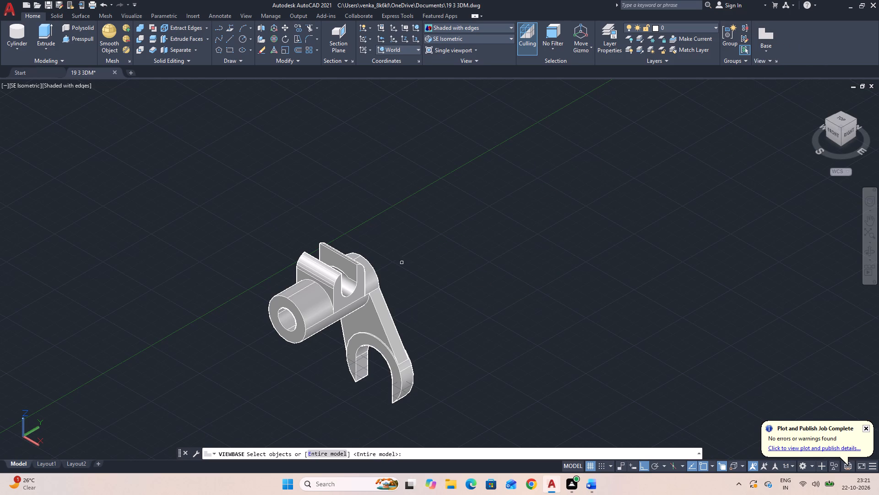
{"action": "left_click", "coordinate": [360, 321]}
{"action": "key", "text": "Return"}
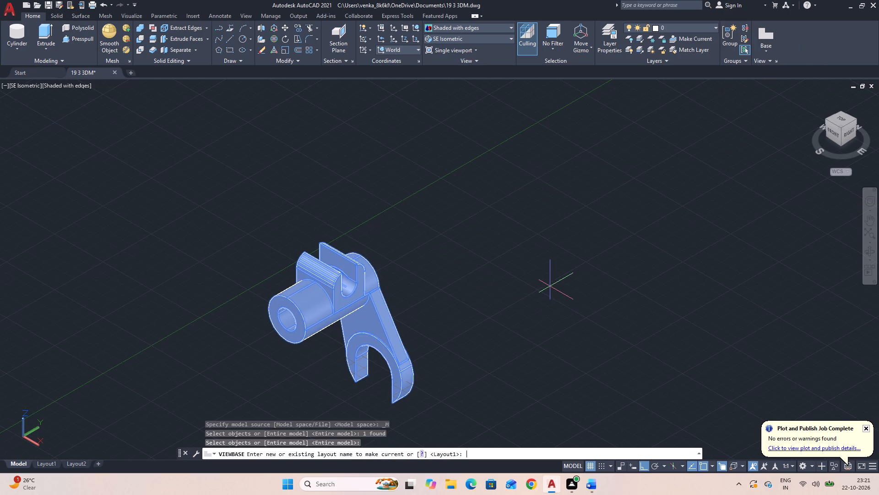
{"action": "key", "text": "Return"}
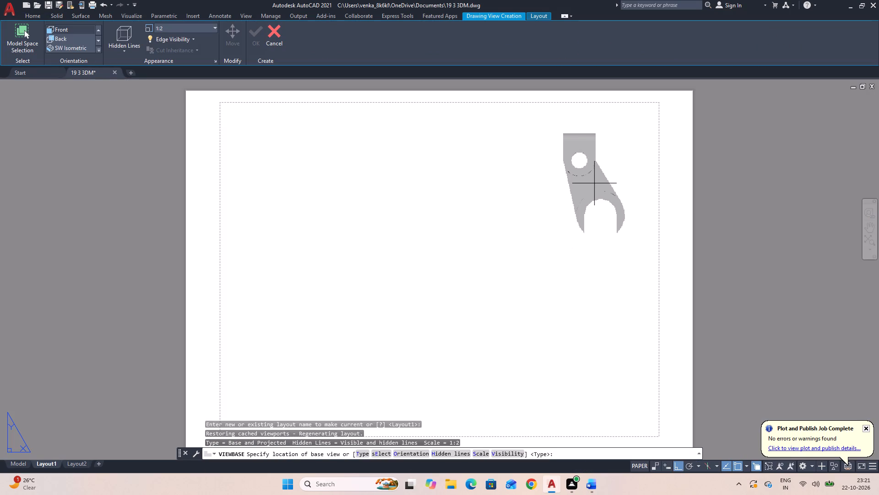
{"action": "left_click", "coordinate": [594, 182]}
{"action": "key", "text": "space"}
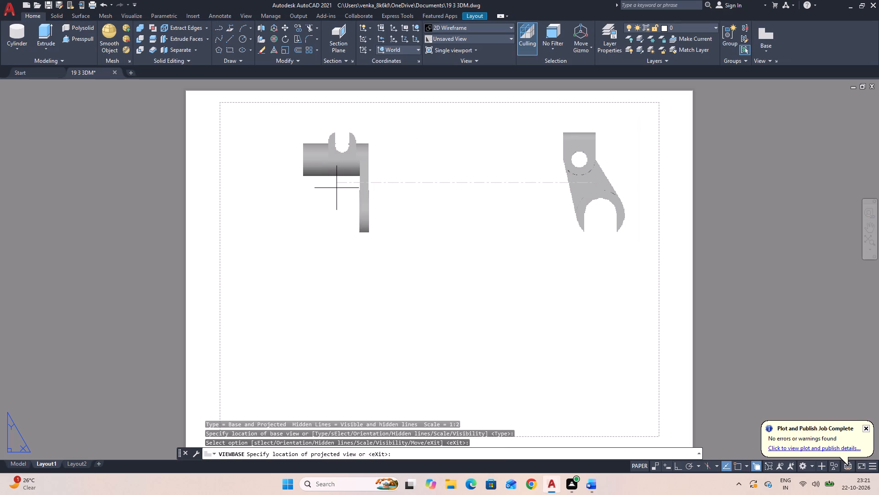
Project a side view left of the front view, an isometric view at the lower left, and a top view below it.
{"action": "left_click", "coordinate": [336, 188]}
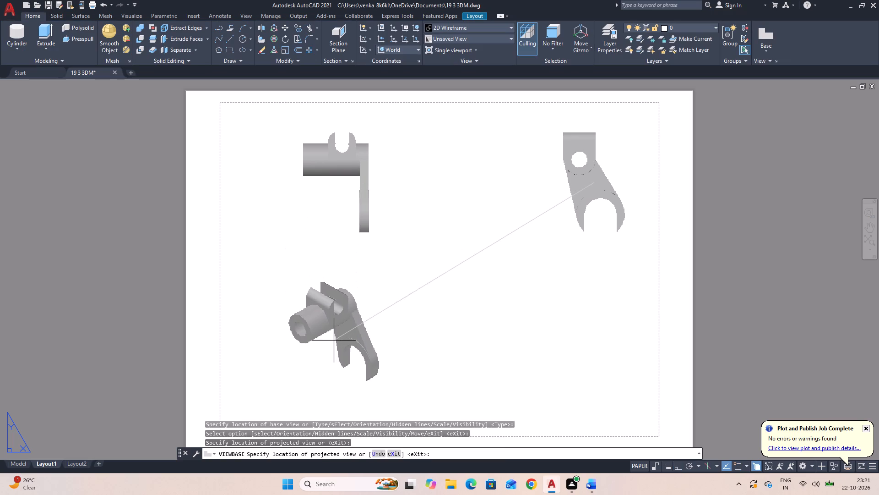
{"action": "left_click", "coordinate": [336, 354]}
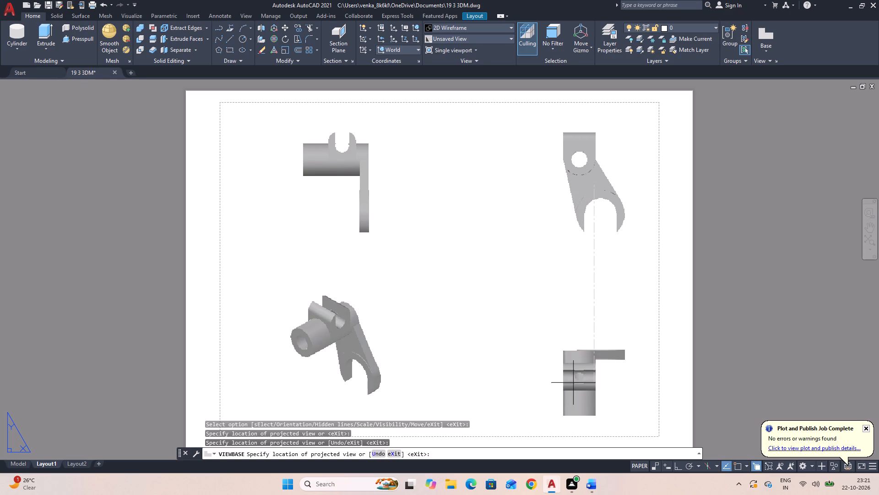
{"action": "left_click", "coordinate": [578, 351]}
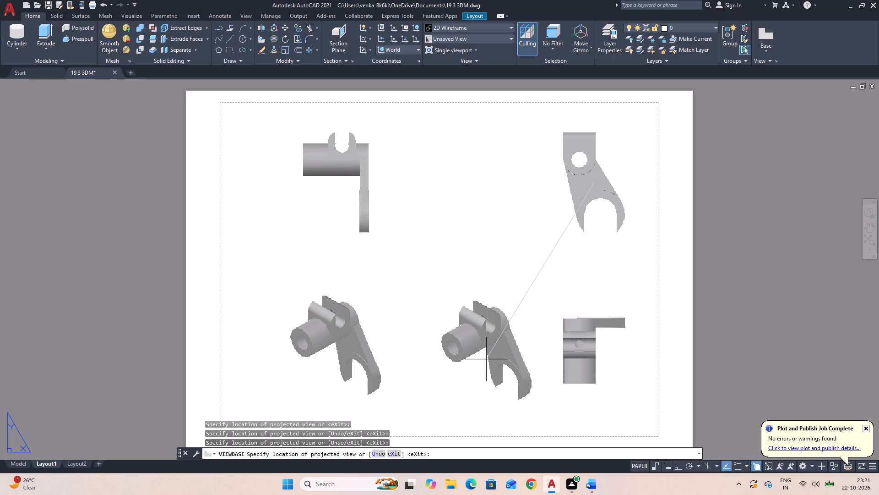
{"action": "key", "text": "Return"}
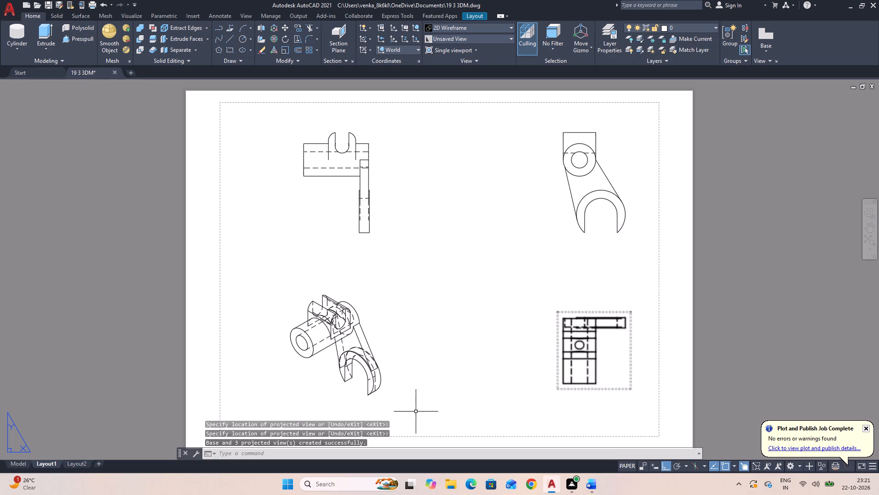
Change the isometric view's display style to Shaded with visible lines.
{"action": "double_click", "coordinate": [341, 341]}
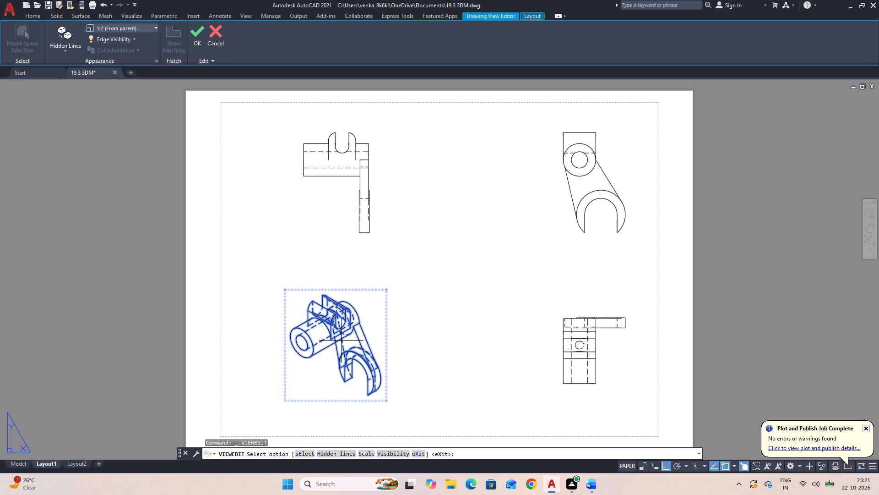
{"action": "left_click", "coordinate": [56, 46]}
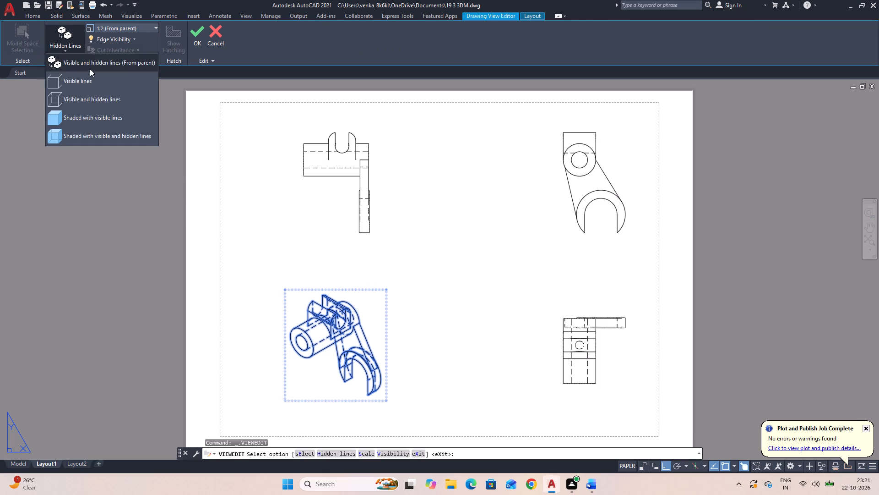
{"action": "left_click", "coordinate": [95, 115]}
{"action": "key", "text": "Escape"}
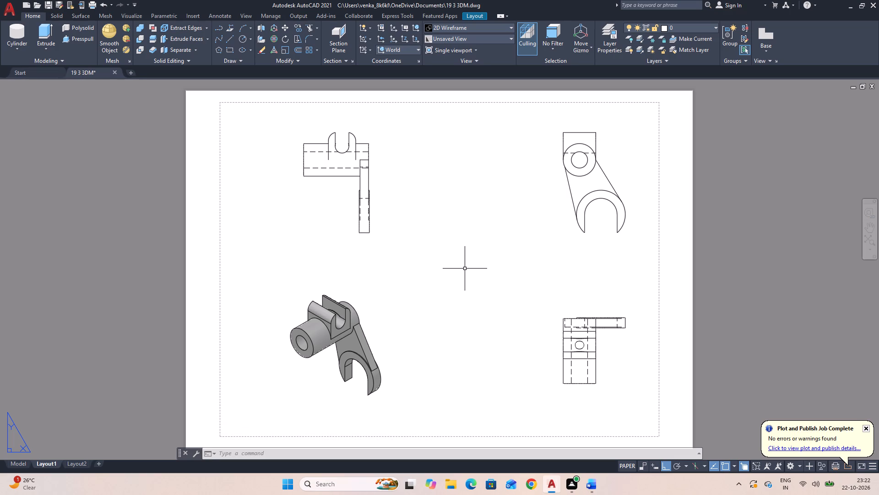
Add an aligned dimension for the width of the ring's bottom opening, placed below the front view.
{"action": "type", "text": "DA"}
{"action": "type", "text": "L"}
{"action": "key", "text": "space"}
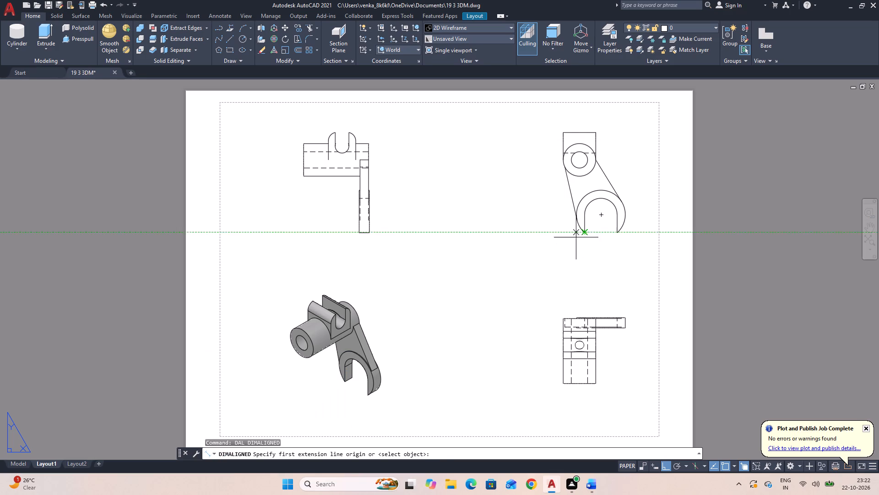
{"action": "left_click", "coordinate": [584, 234]}
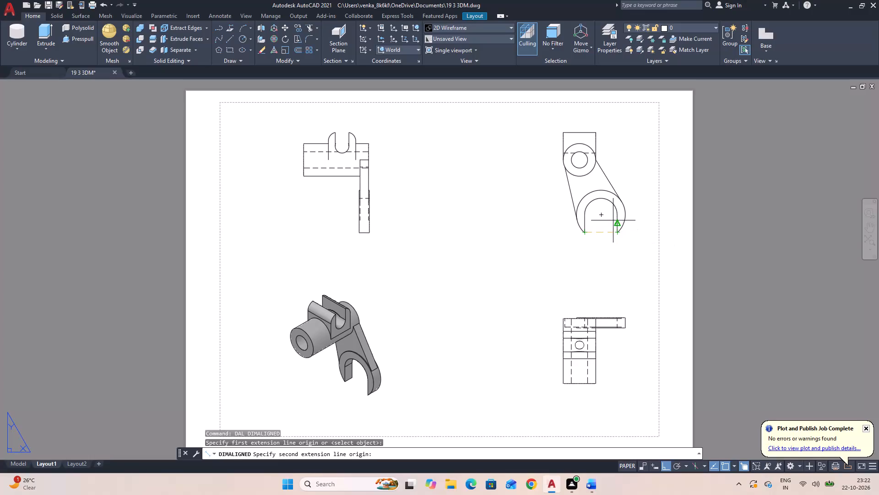
{"action": "left_click", "coordinate": [619, 232]}
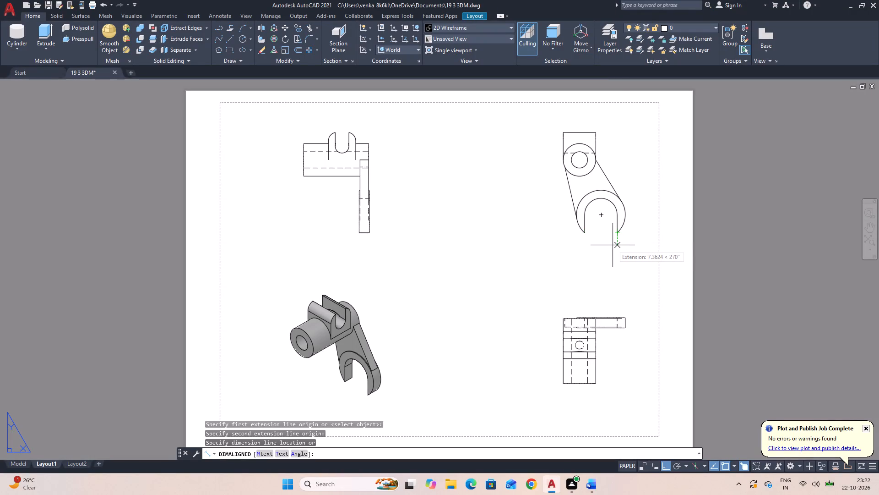
{"action": "left_click", "coordinate": [613, 245]}
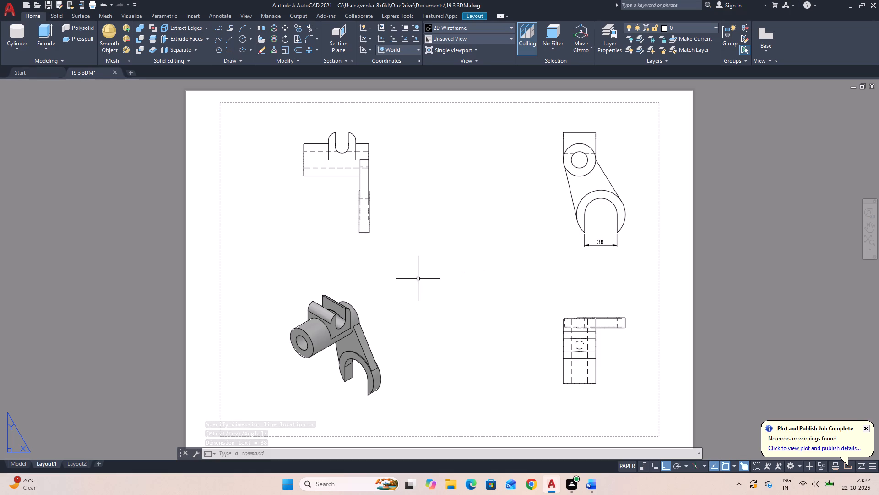
Add an aligned dimension for the ring's thickness at its lower end, placed below the side view.
{"action": "key", "text": "space"}
{"action": "left_click", "coordinate": [359, 234]}
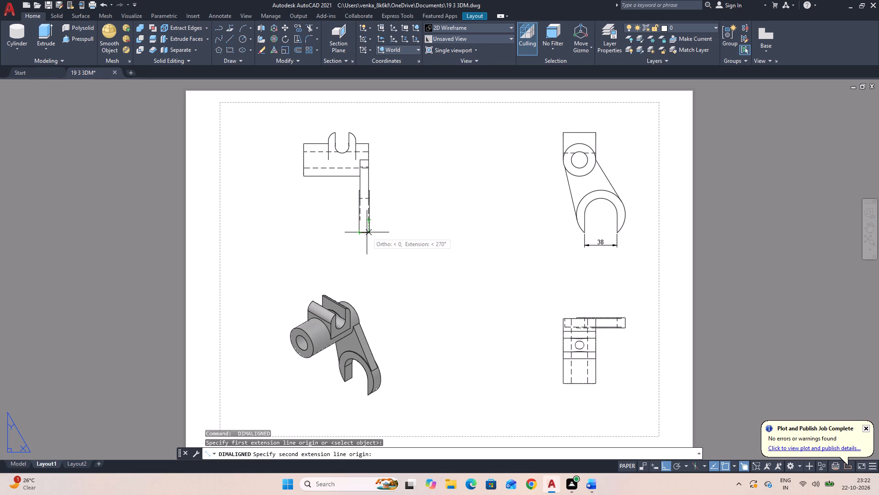
{"action": "left_click", "coordinate": [370, 232]}
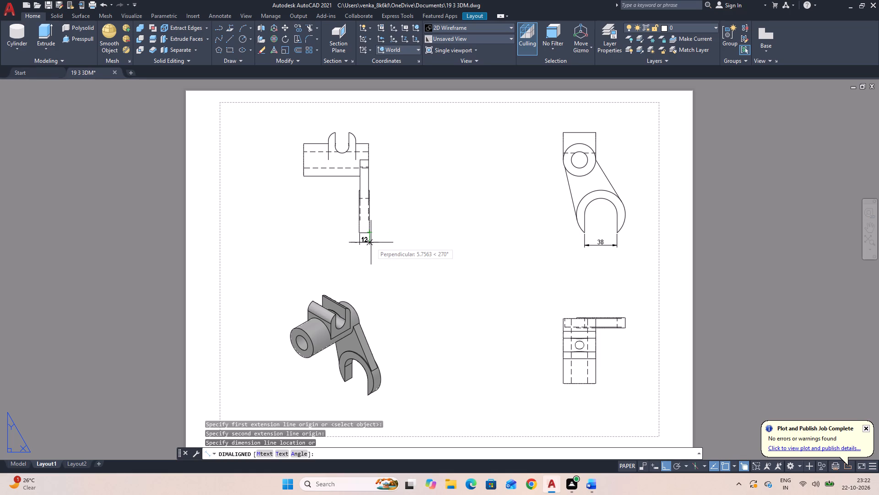
{"action": "left_click", "coordinate": [371, 242]}
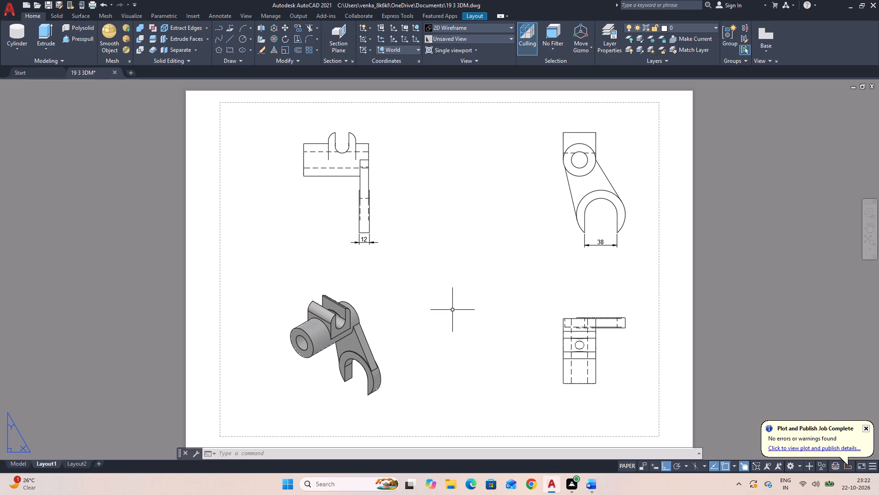
Dimension the slotted block's height in the side view, placing the dimension left of the cylinder.
{"action": "key", "text": "space"}
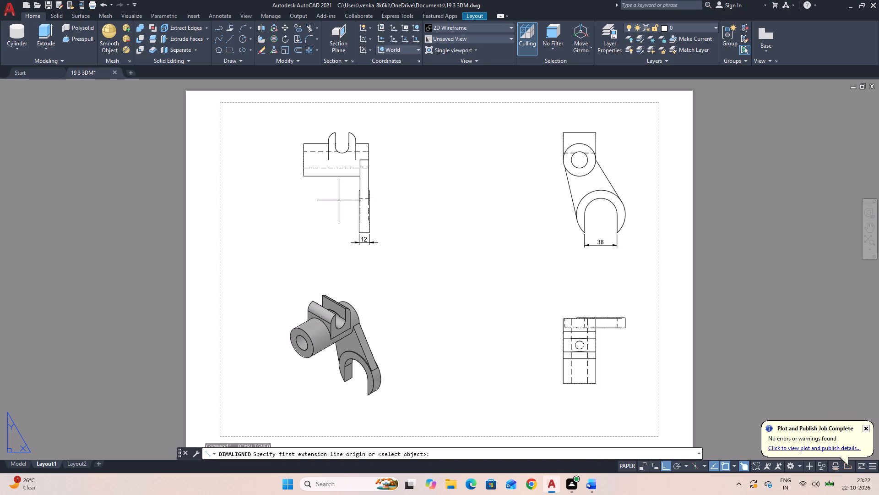
{"action": "left_click", "coordinate": [330, 159]}
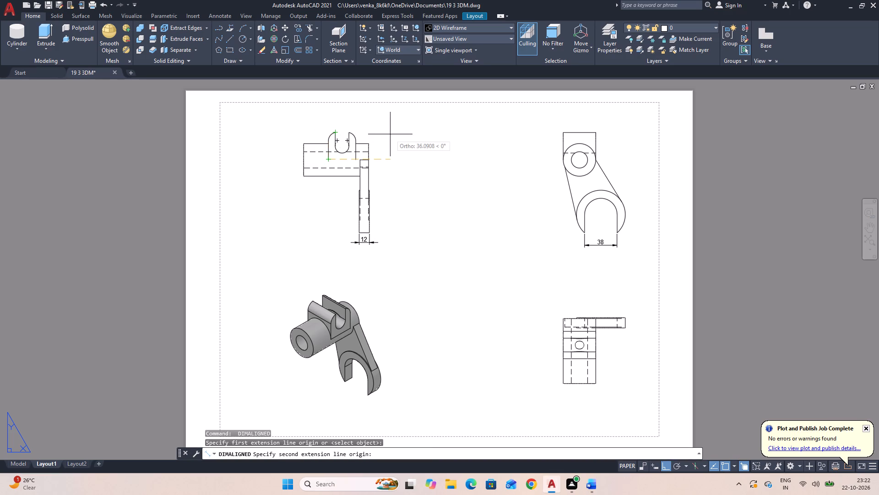
{"action": "left_click", "coordinate": [327, 132]}
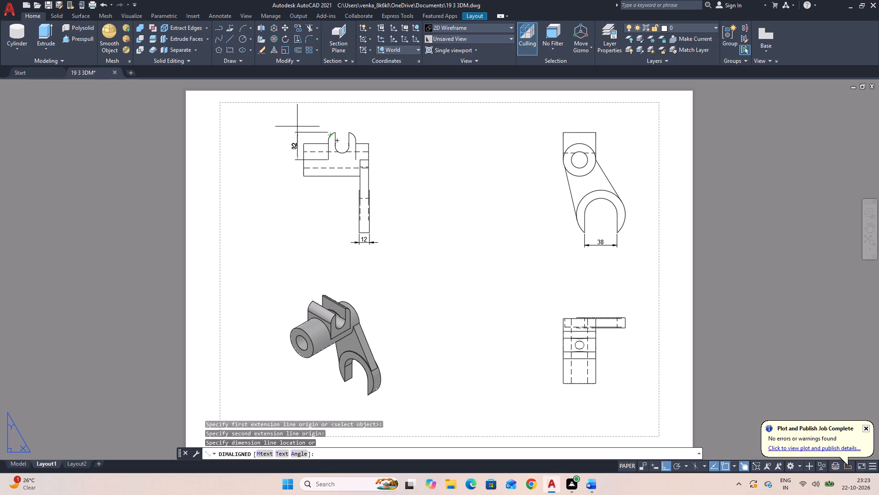
{"action": "left_click", "coordinate": [297, 126]}
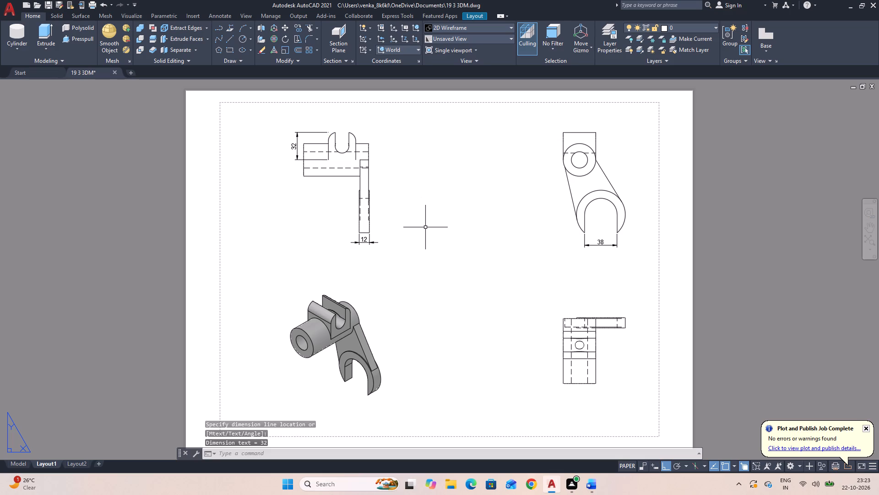
Dimension the distance from the cylinder's free end to the slotted block along its top edge in the side view.
{"action": "key", "text": "space"}
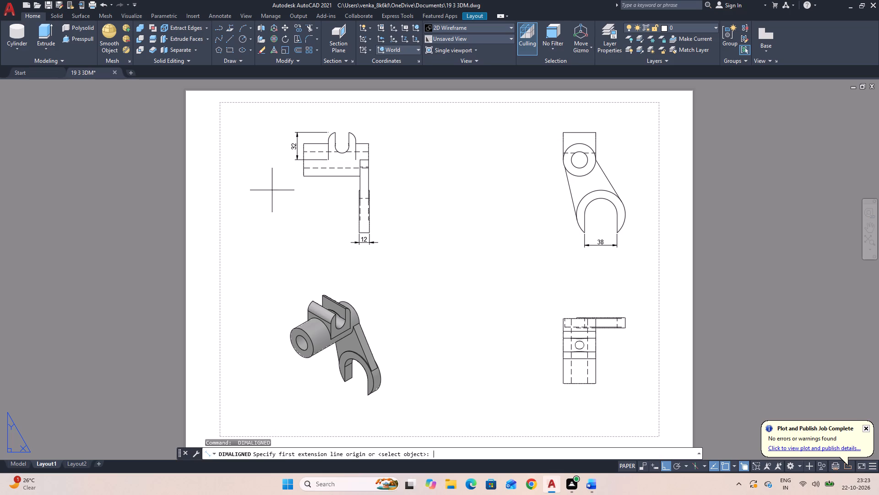
{"action": "left_click", "coordinate": [306, 143]}
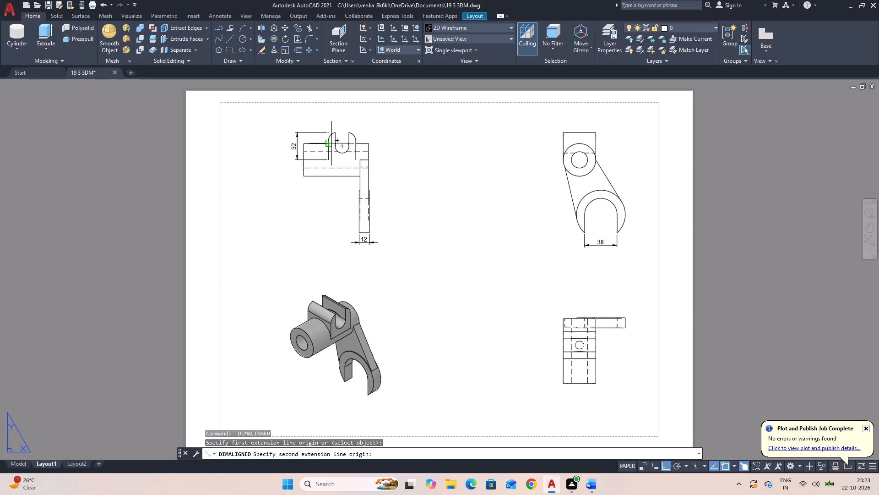
{"action": "left_click", "coordinate": [326, 143]}
{"action": "left_click", "coordinate": [326, 139]}
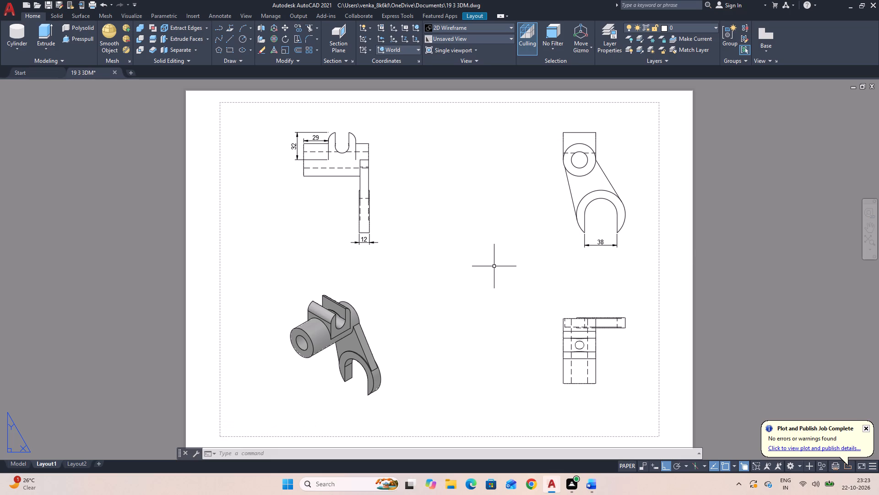
Add a diameter dimension to the cylinder's outer circle in the front view, with its text to the left.
{"action": "type", "text": "DDI"}
{"action": "key", "text": "space"}
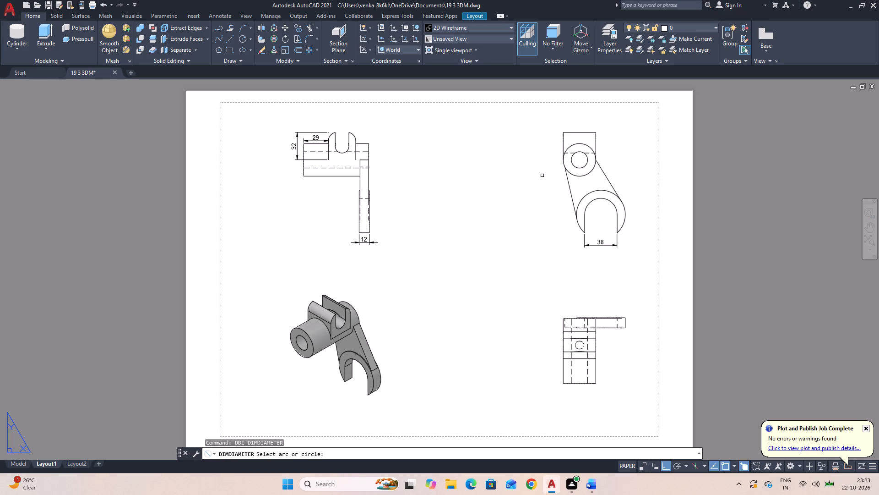
{"action": "left_click", "coordinate": [573, 174]}
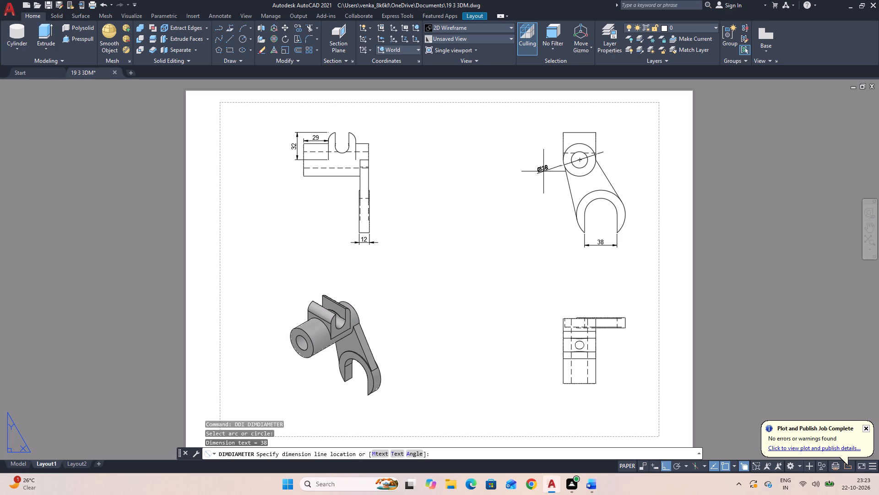
{"action": "left_click", "coordinate": [535, 156]}
Add a diameter dimension to the cylinder's bore circle in the front view, with its text left of the view below the outer diameter.
{"action": "key", "text": "space"}
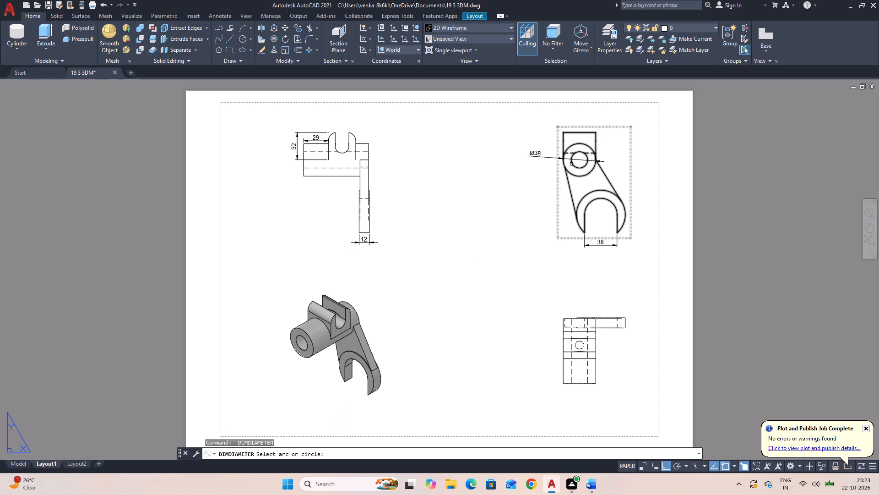
{"action": "left_click", "coordinate": [575, 164]}
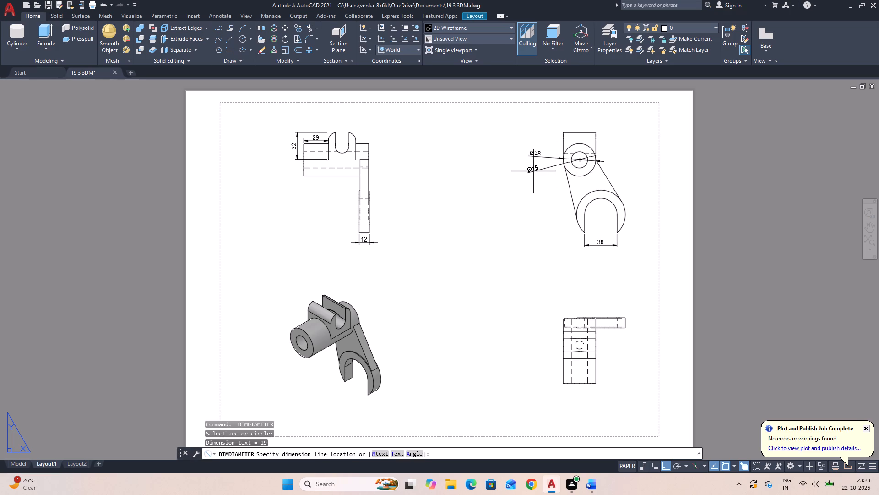
{"action": "left_click", "coordinate": [535, 170]}
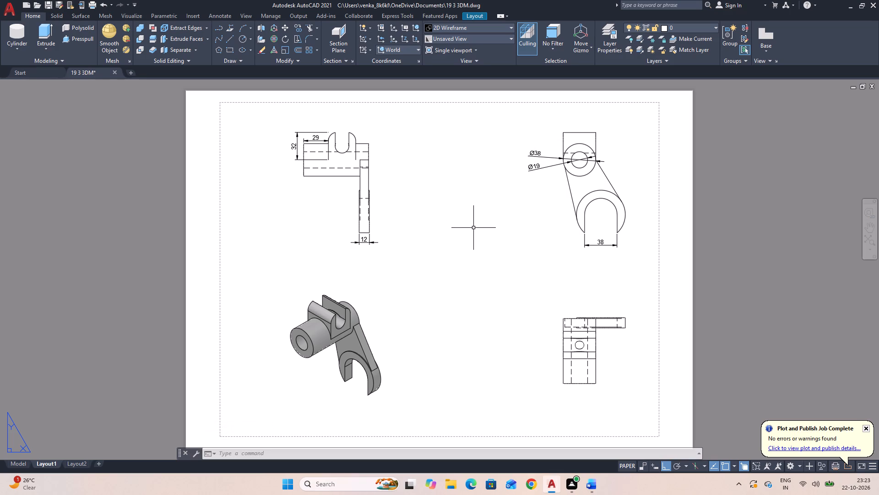
{"action": "key", "text": "space"}
{"action": "key", "text": "space"}
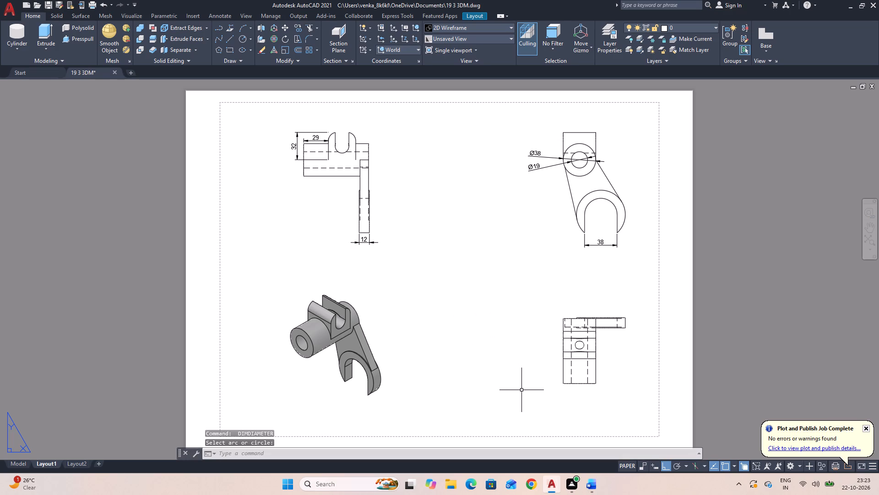
Add an aligned dimension for the cylinder's width along its free end in the top view, placed below the view.
{"action": "key", "text": "d"}
{"action": "key", "text": "a"}
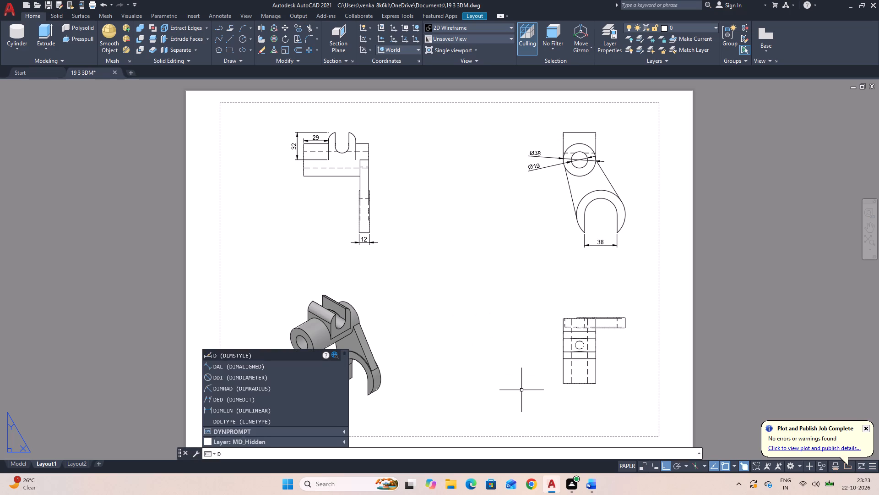
{"action": "type", "text": "L"}
{"action": "key", "text": "space"}
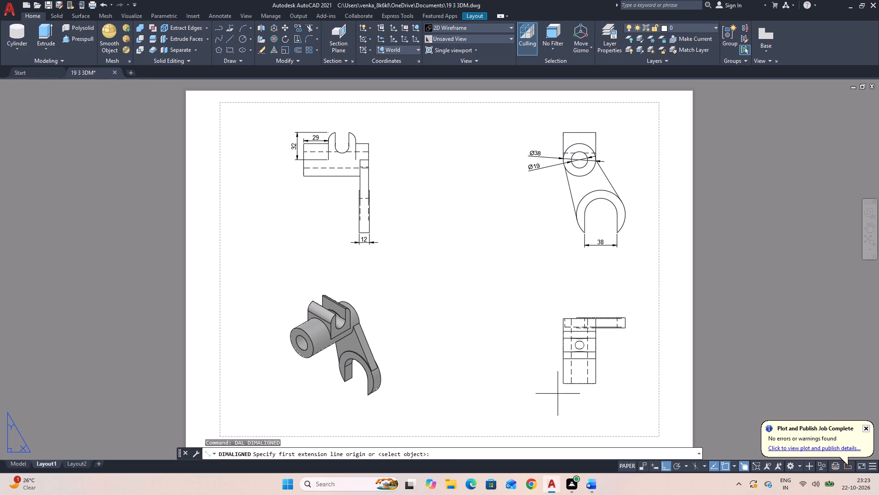
{"action": "left_click", "coordinate": [563, 383]}
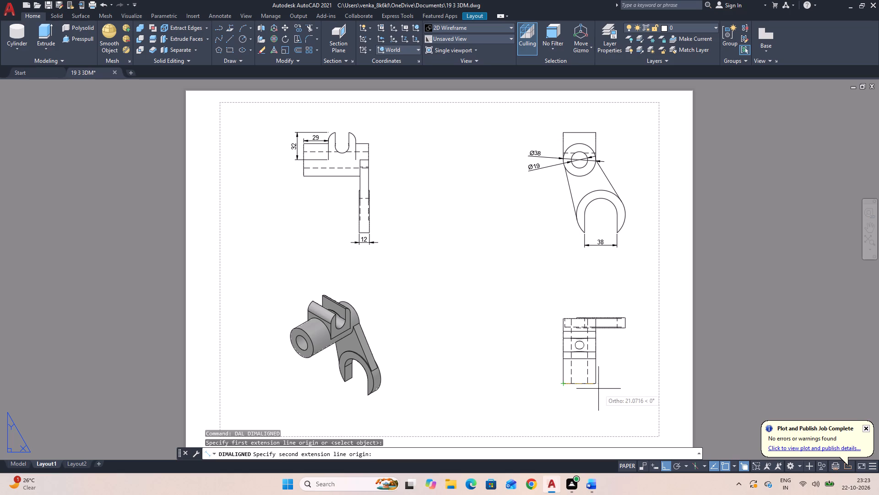
{"action": "left_click", "coordinate": [592, 383]}
{"action": "left_click", "coordinate": [589, 396]}
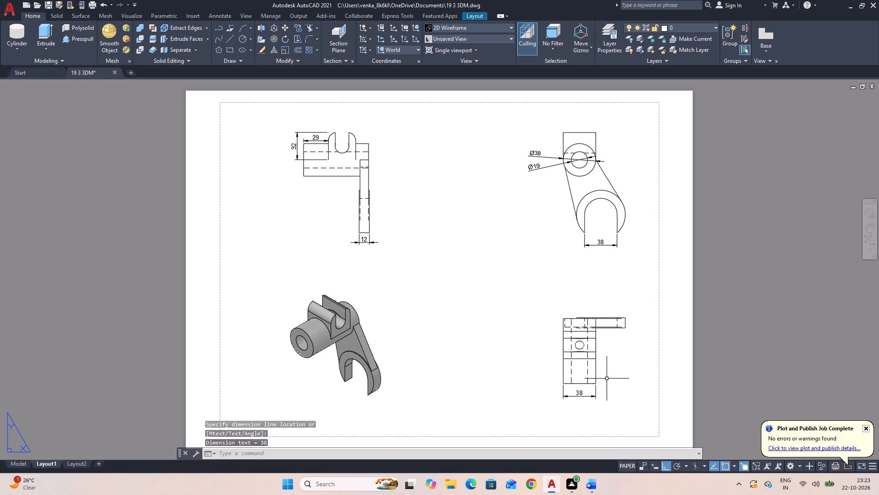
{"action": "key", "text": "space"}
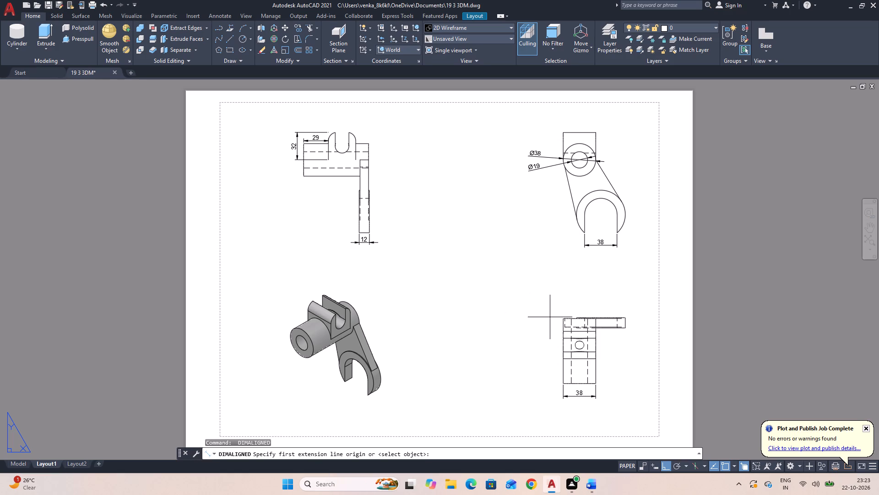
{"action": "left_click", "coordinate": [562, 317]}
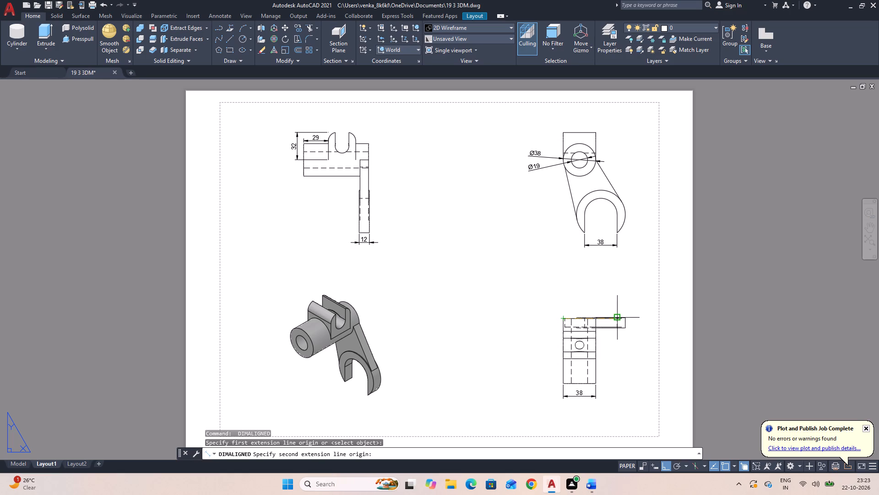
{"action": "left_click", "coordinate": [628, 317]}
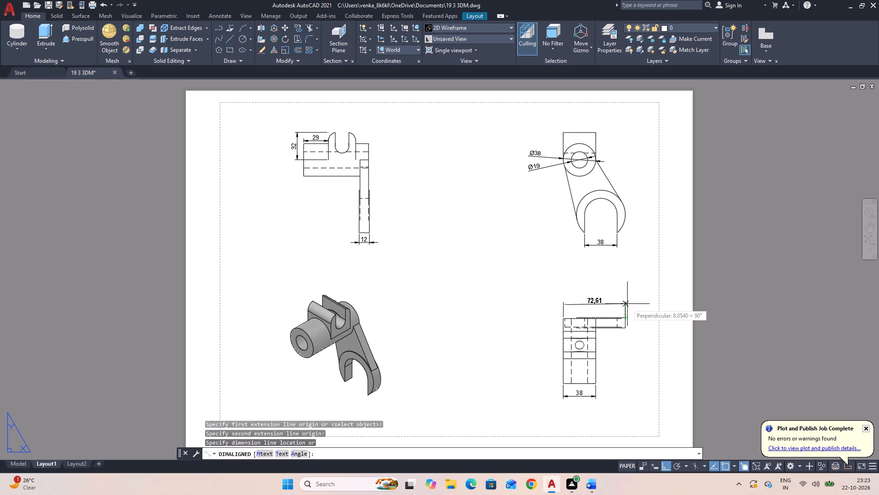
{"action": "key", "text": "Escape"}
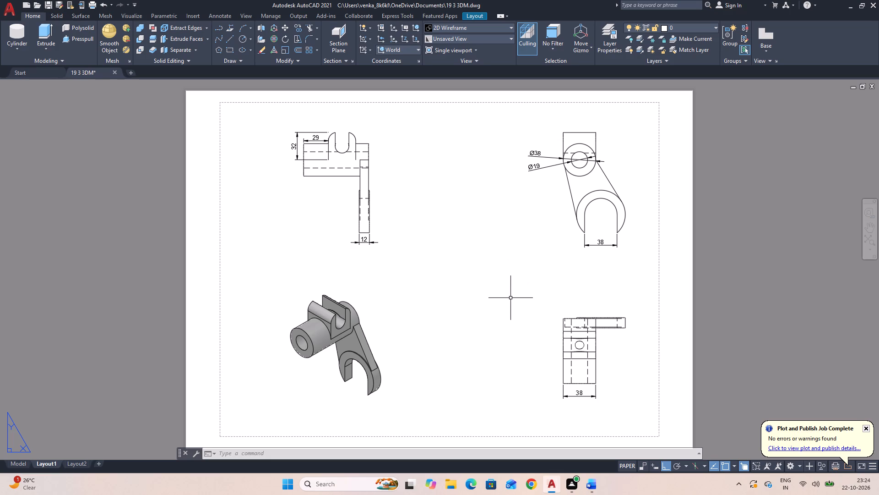
Configure the Layout1 plot with DWG To PDF.pc3, monochrome.ctb, a window just outside the dashed printable border, and the plot centred.
{"action": "key", "text": "ctrl+p"}
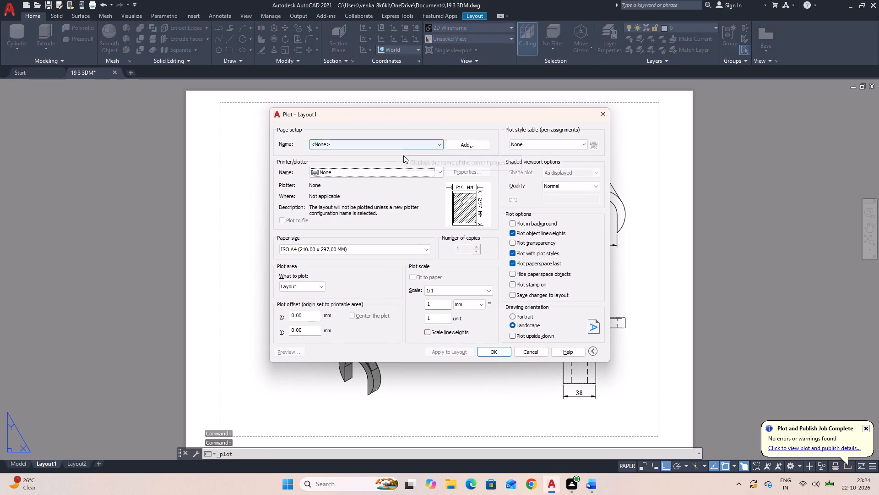
{"action": "left_click", "coordinate": [400, 170]}
{"action": "left_click", "coordinate": [374, 273]}
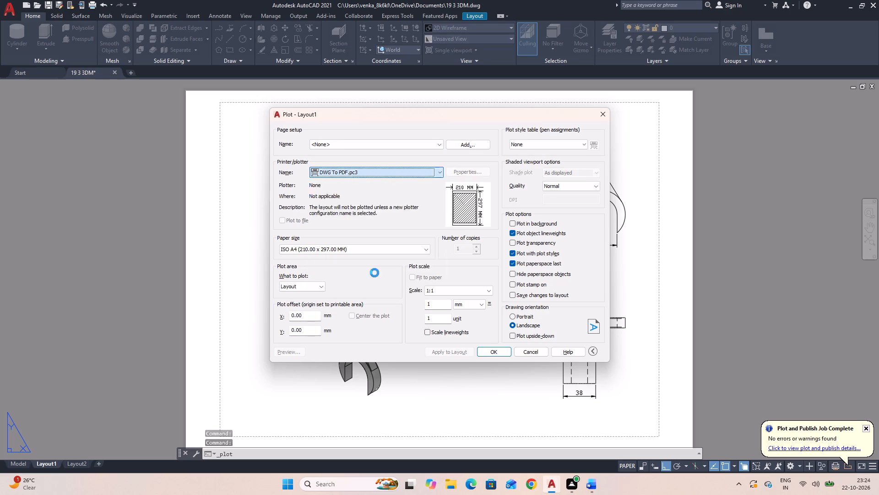
{"action": "left_click", "coordinate": [533, 145]}
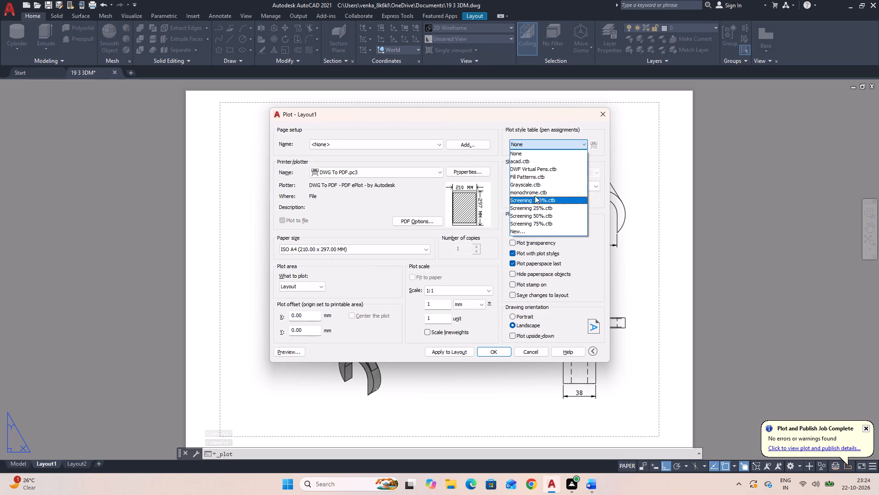
{"action": "left_click", "coordinate": [533, 193]}
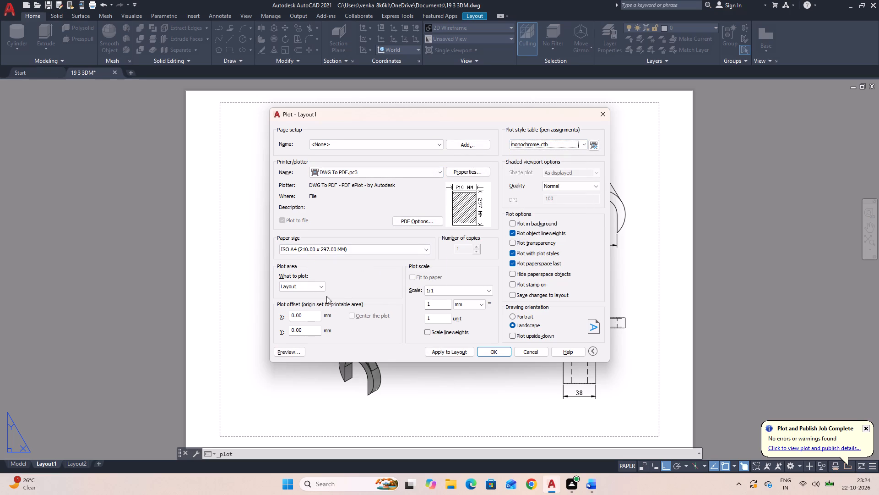
{"action": "left_click", "coordinate": [310, 287]}
{"action": "left_click", "coordinate": [311, 314]}
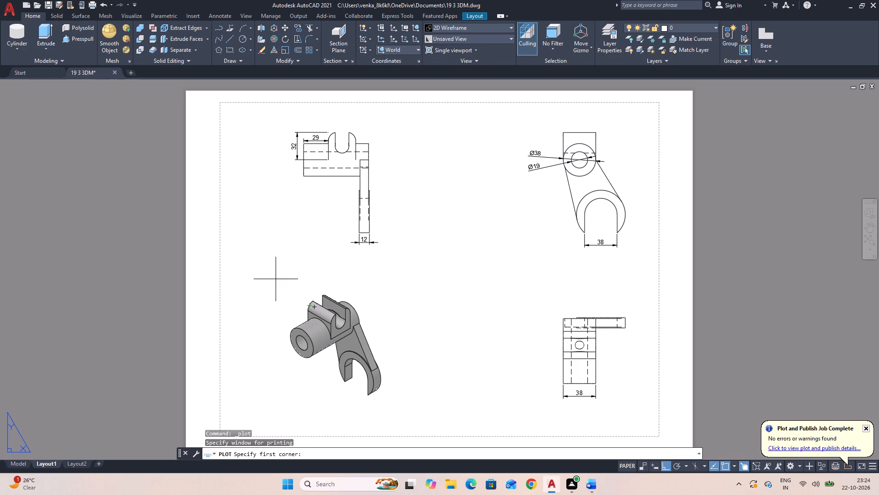
{"action": "left_click", "coordinate": [215, 99]}
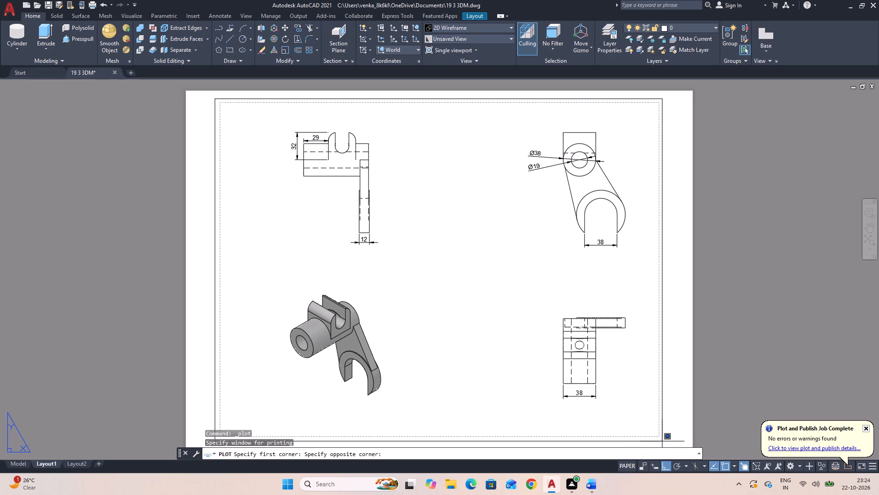
{"action": "left_click", "coordinate": [664, 442]}
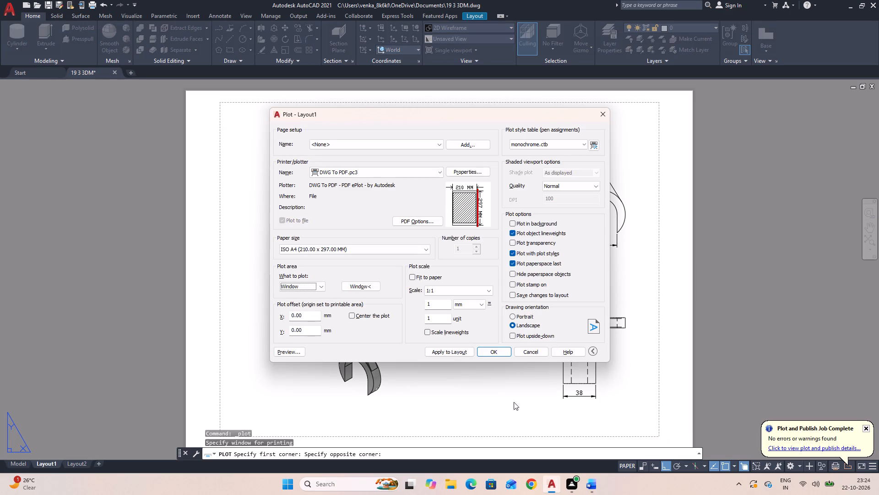
{"action": "left_click", "coordinate": [355, 316]}
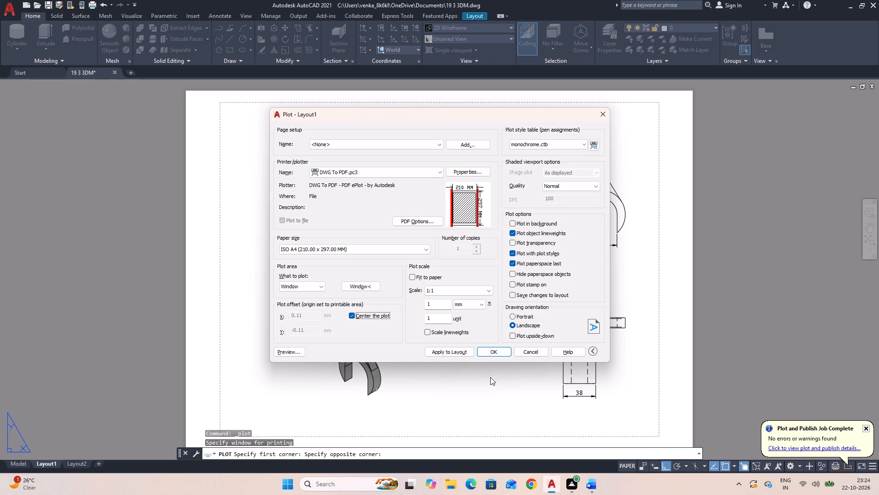
Plot the layout to a PDF named 19 3 3DM in the Documents folder and close the opened PDF.
{"action": "left_click", "coordinate": [488, 354]}
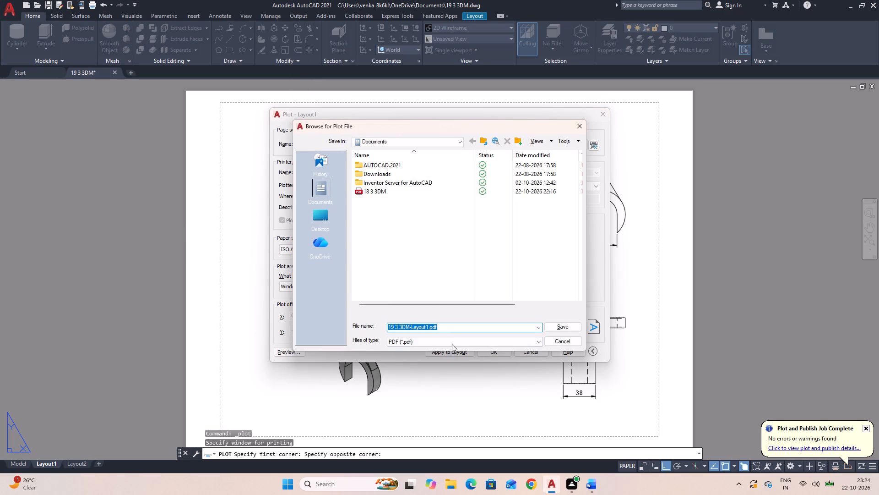
{"action": "left_click", "coordinate": [455, 327]}
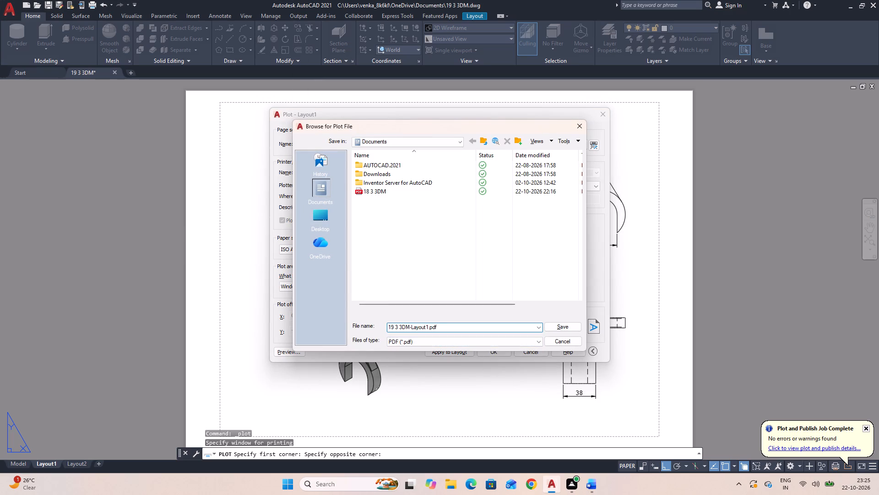
{"action": "key", "text": "BackSpace"}
{"action": "key", "text": "BackSpace"}
{"action": "key", "text": "BackSpace"}
{"action": "key", "text": "BackSpace"}
{"action": "key", "text": "BackSpace"}
{"action": "key", "text": "BackSpace"}
{"action": "key", "text": "BackSpace"}
{"action": "key", "text": "BackSpace"}
{"action": "key", "text": "BackSpace"}
{"action": "key", "text": "BackSpace"}
{"action": "key", "text": "BackSpace"}
{"action": "key", "text": "BackSpace"}
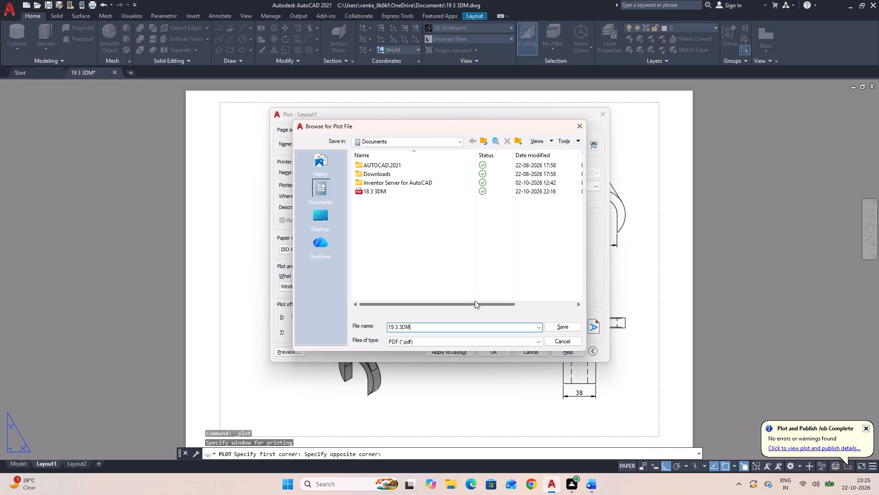
{"action": "left_click", "coordinate": [558, 325]}
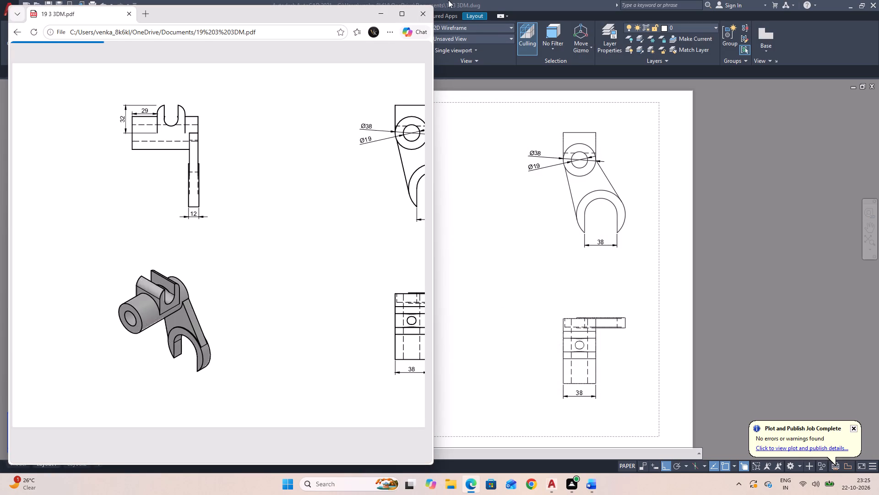
{"action": "left_click", "coordinate": [425, 12]}
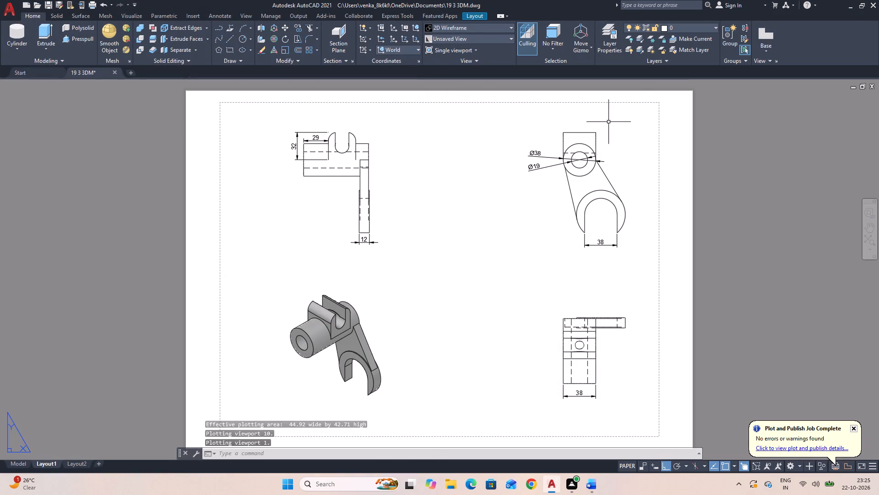